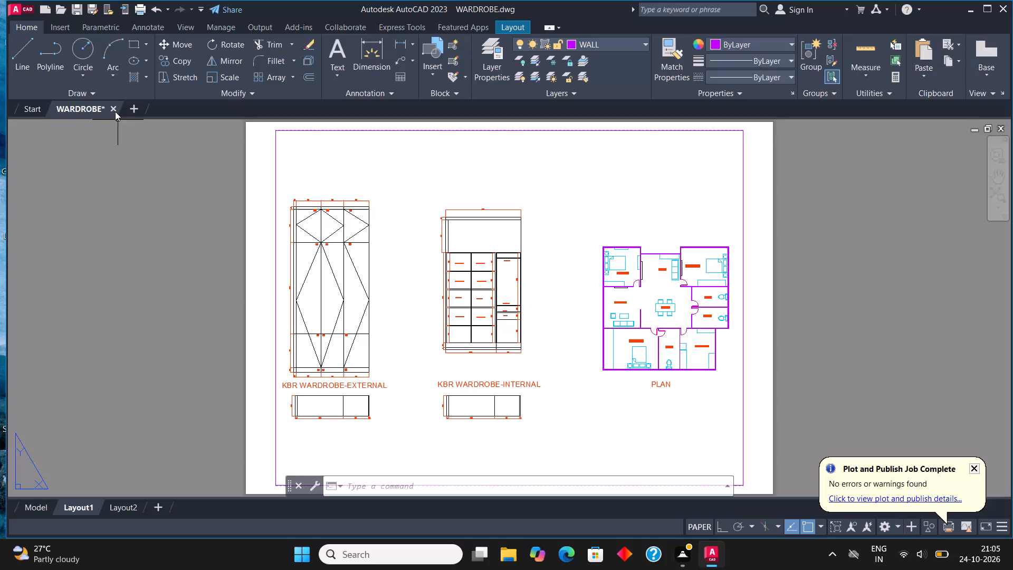
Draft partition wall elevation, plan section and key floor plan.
Close the WARDROBE drawing.
click(114, 109)
click(490, 304)
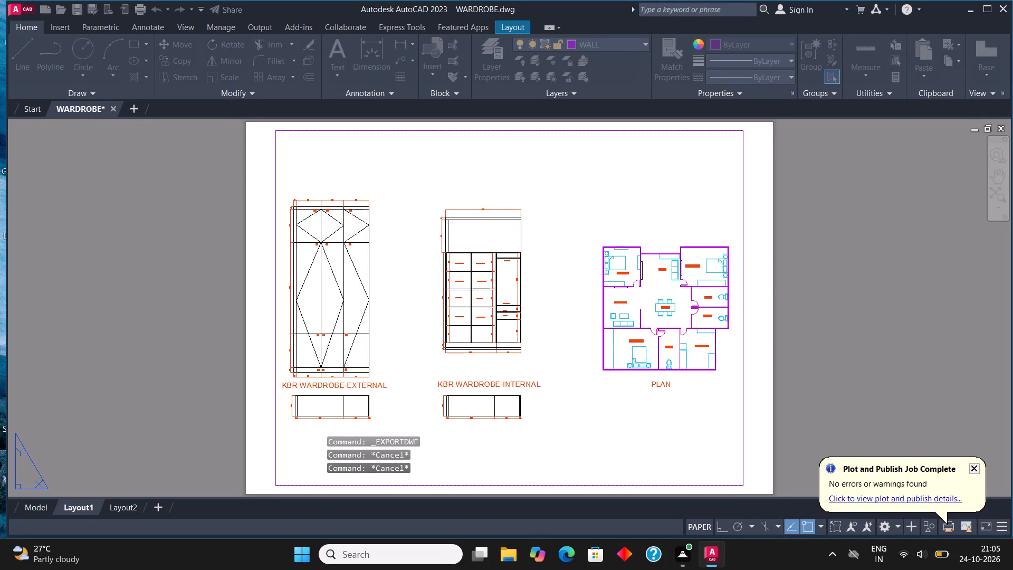
Start a new blank drawing and turn off its snap and grid.
click(133, 252)
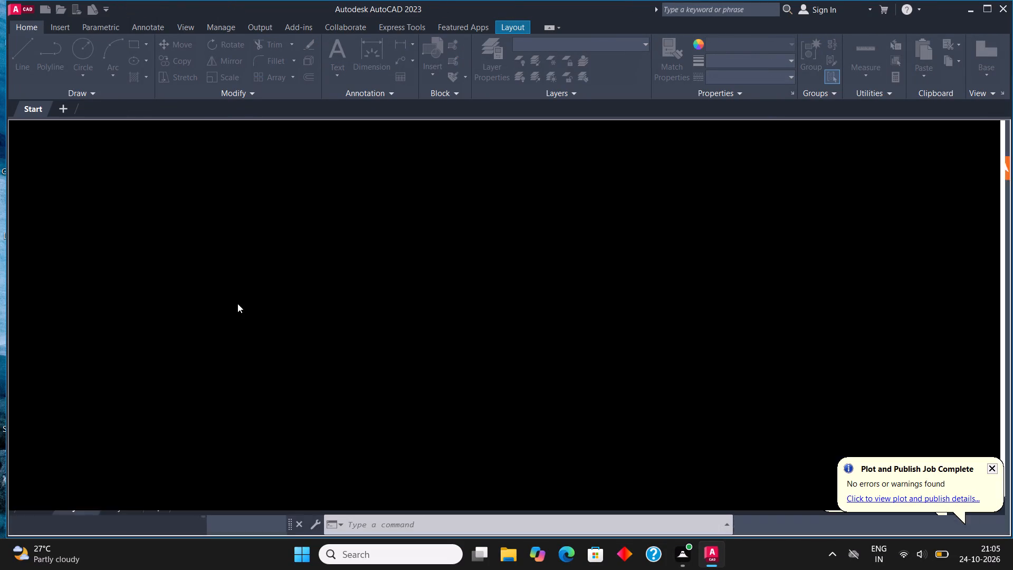
key(F9)
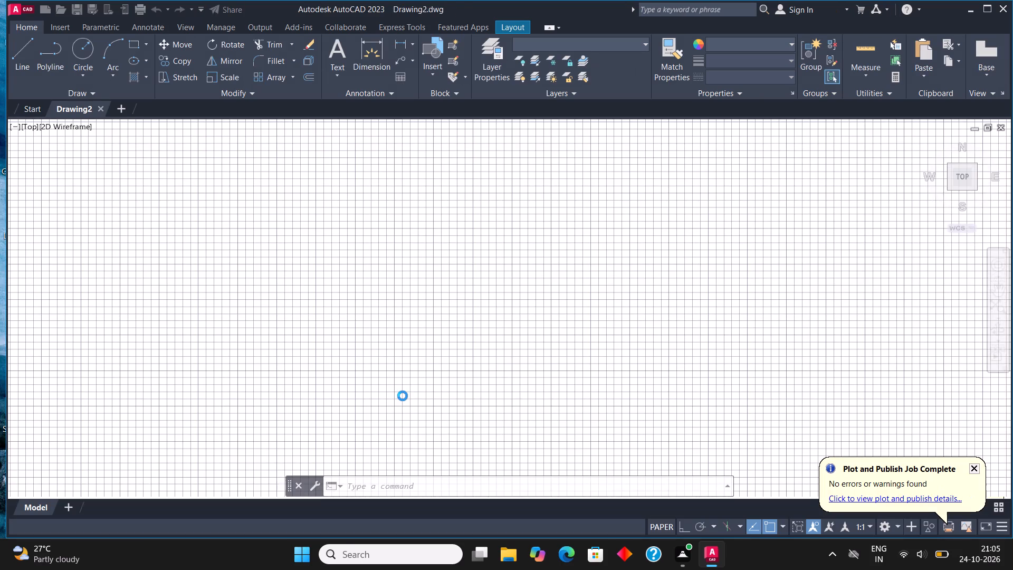
key(F9)
key(F7)
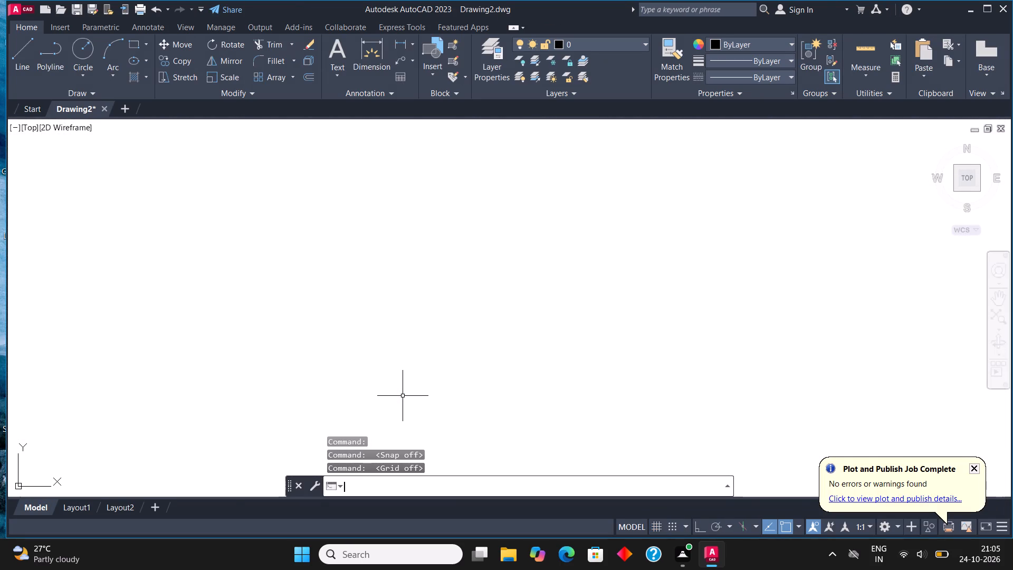
Review the Open and Save settings in the program options.
text(OP)
key(Return)
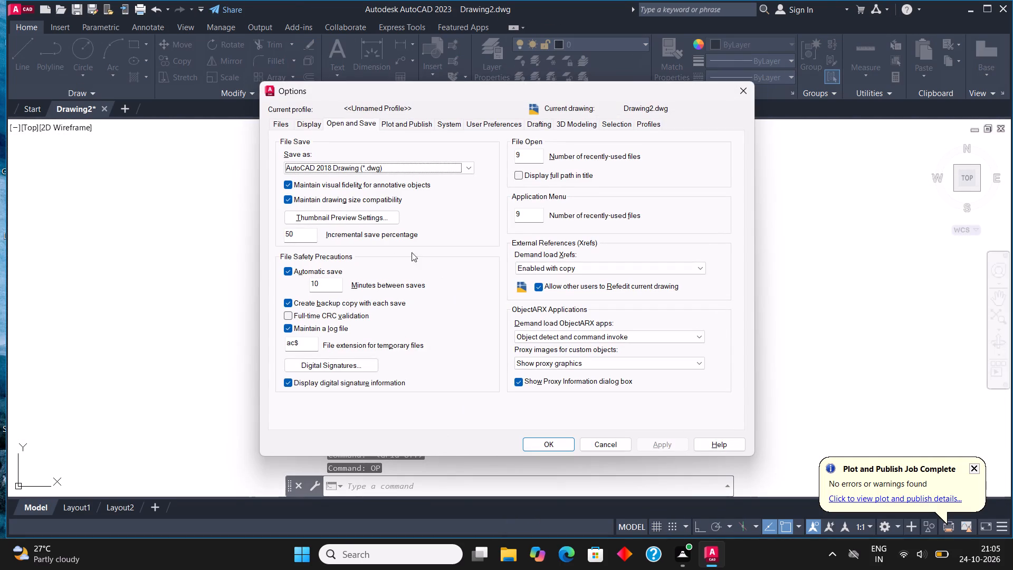
click(551, 441)
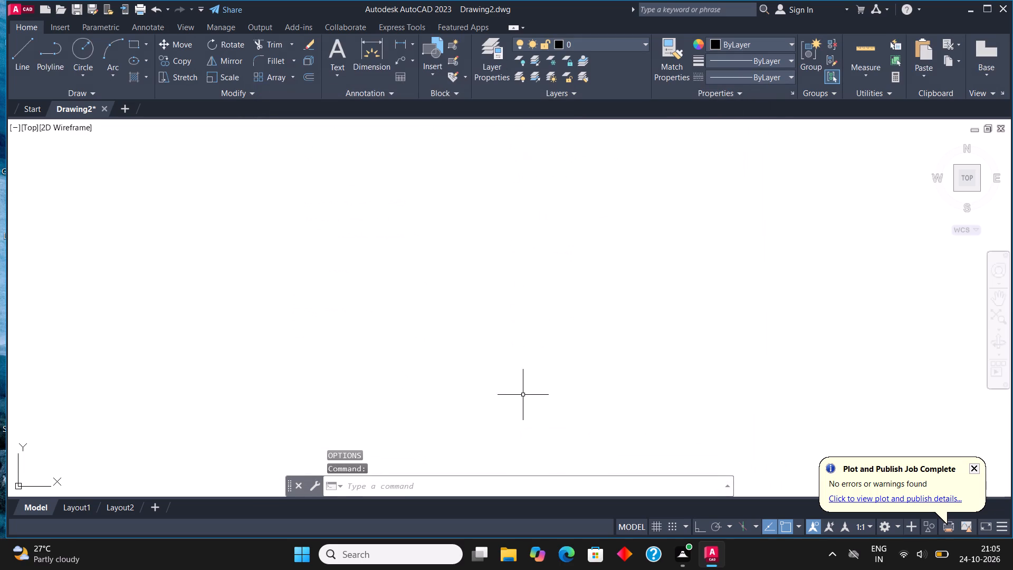
Configure the drawing units to decimal lengths with precision 0 and an insertion scale of millimeters.
text(UN)
key(Return)
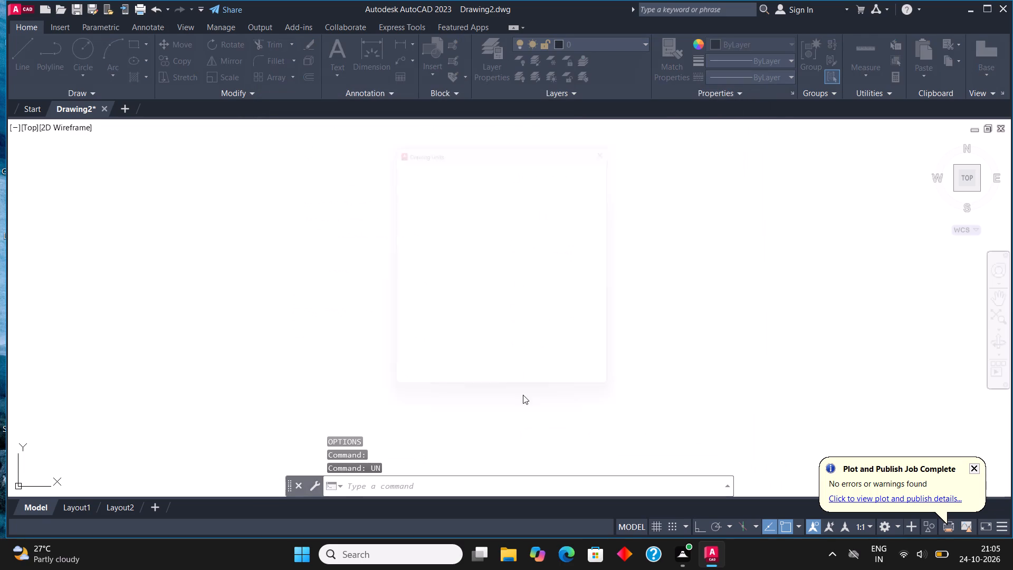
click(459, 179)
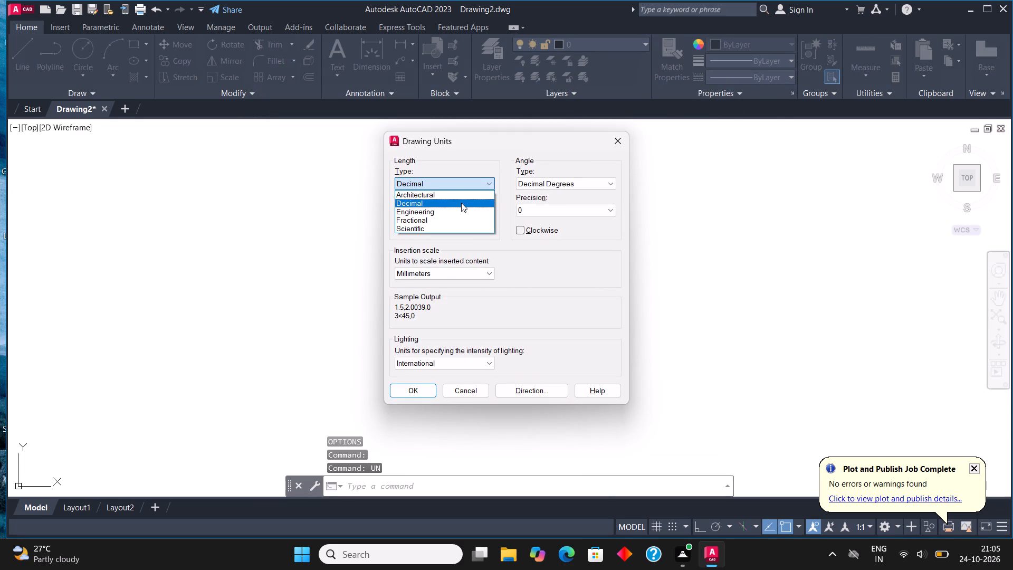
click(461, 198)
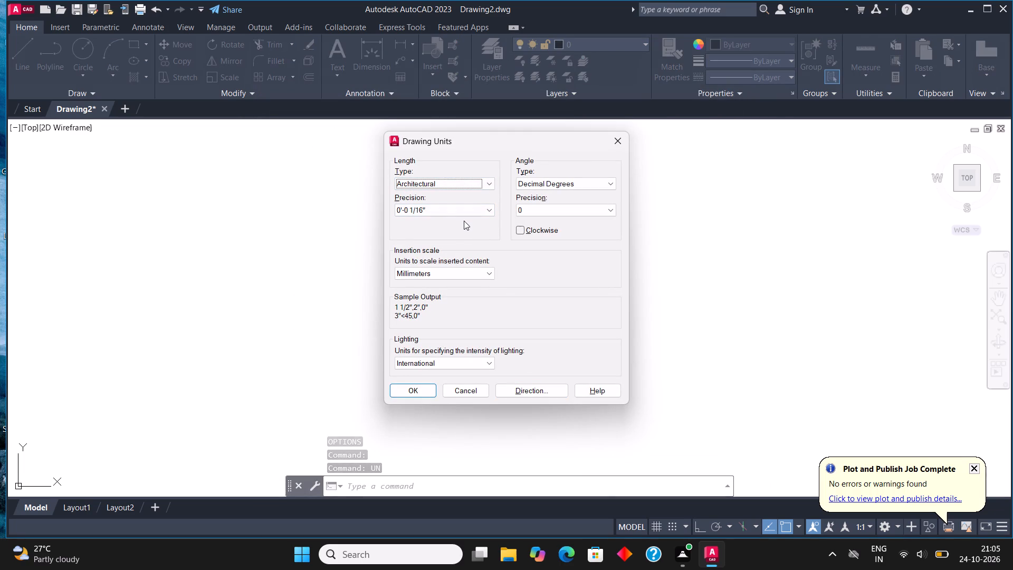
click(453, 180)
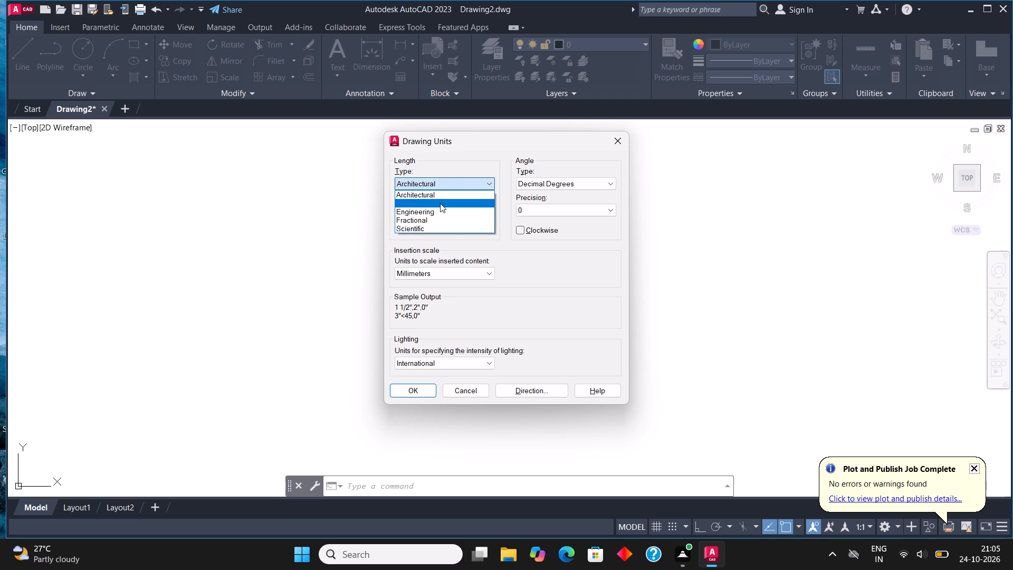
click(440, 203)
click(438, 211)
click(428, 219)
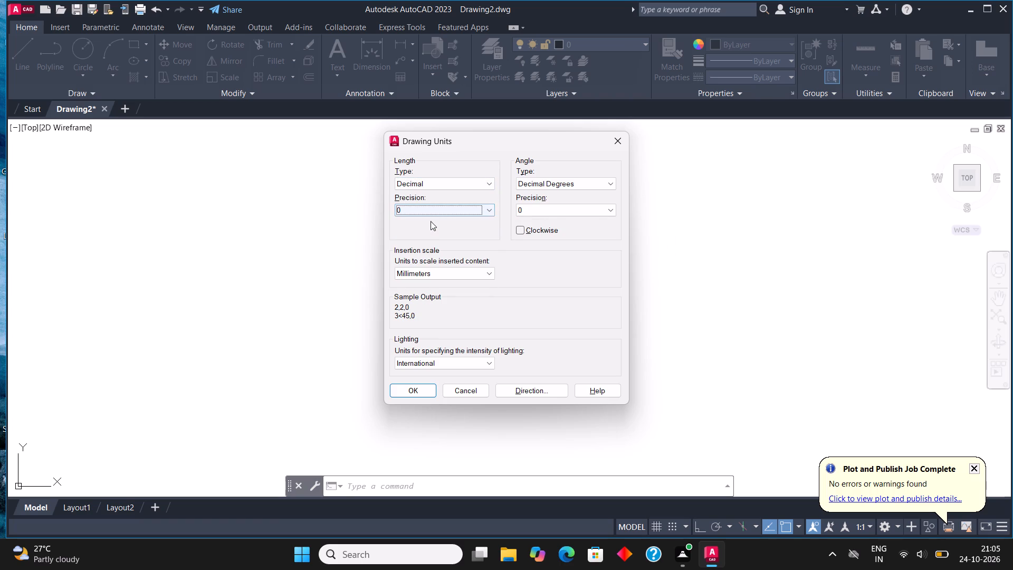
click(446, 278)
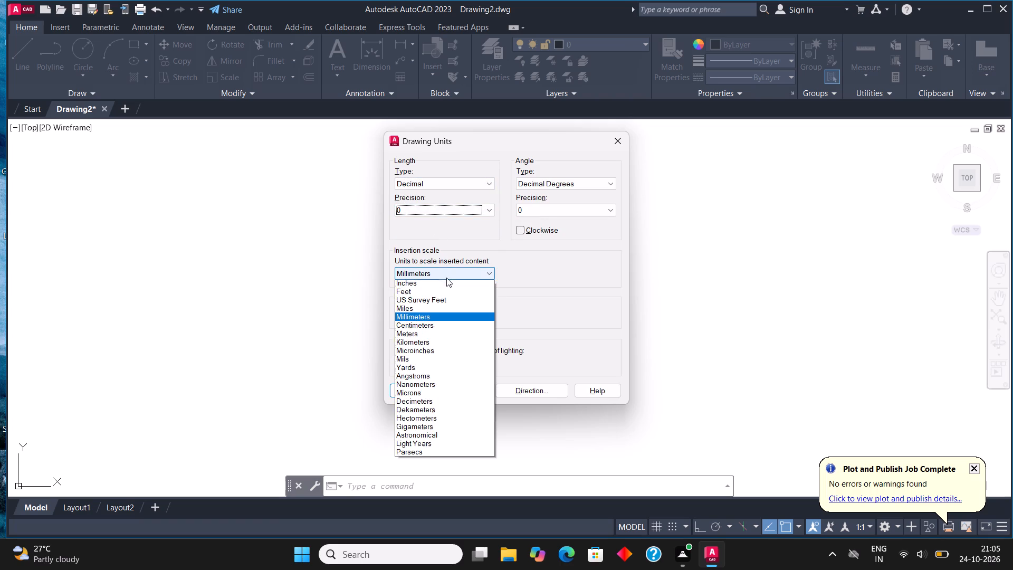
click(446, 322)
click(446, 268)
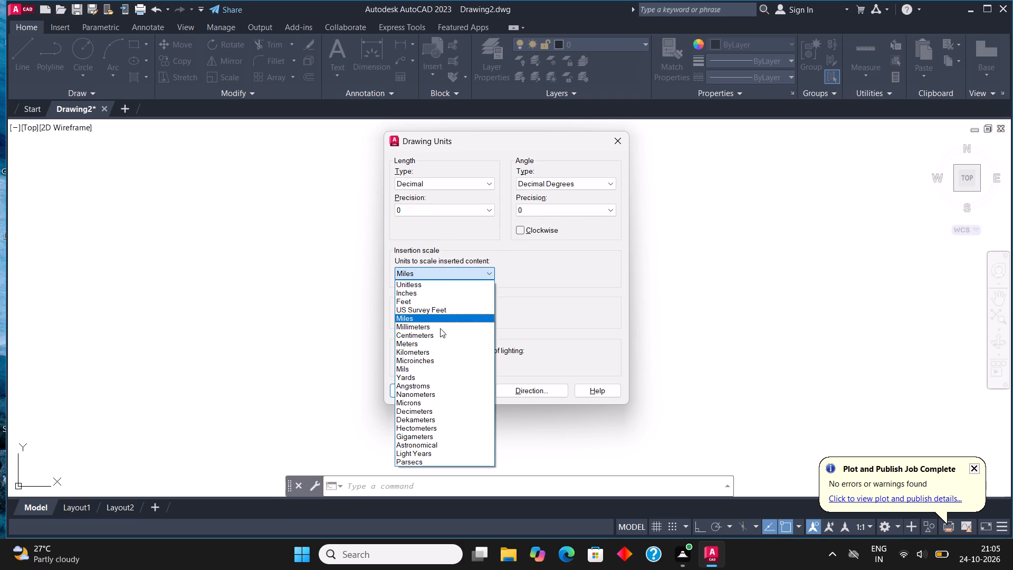
click(438, 326)
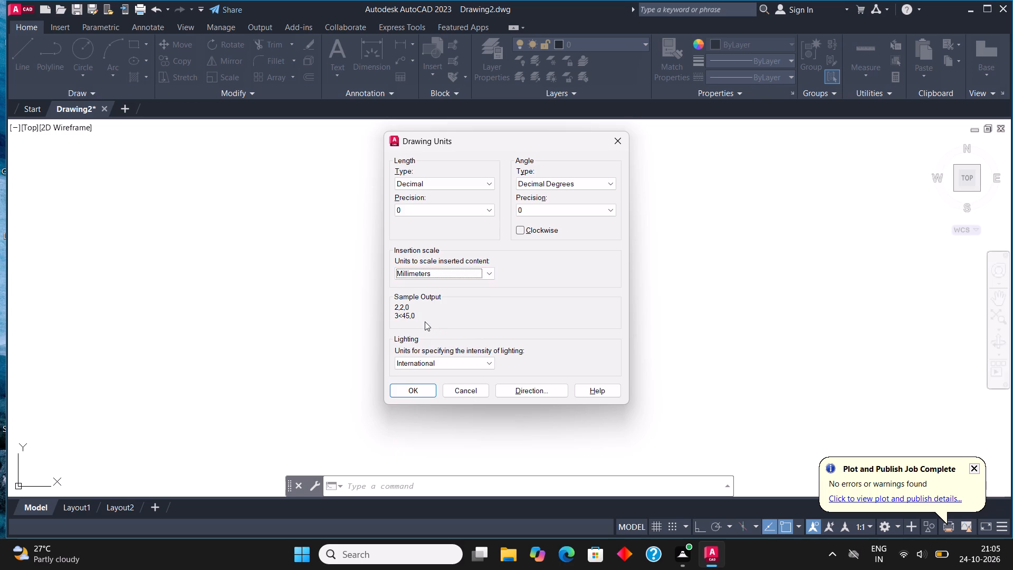
click(432, 392)
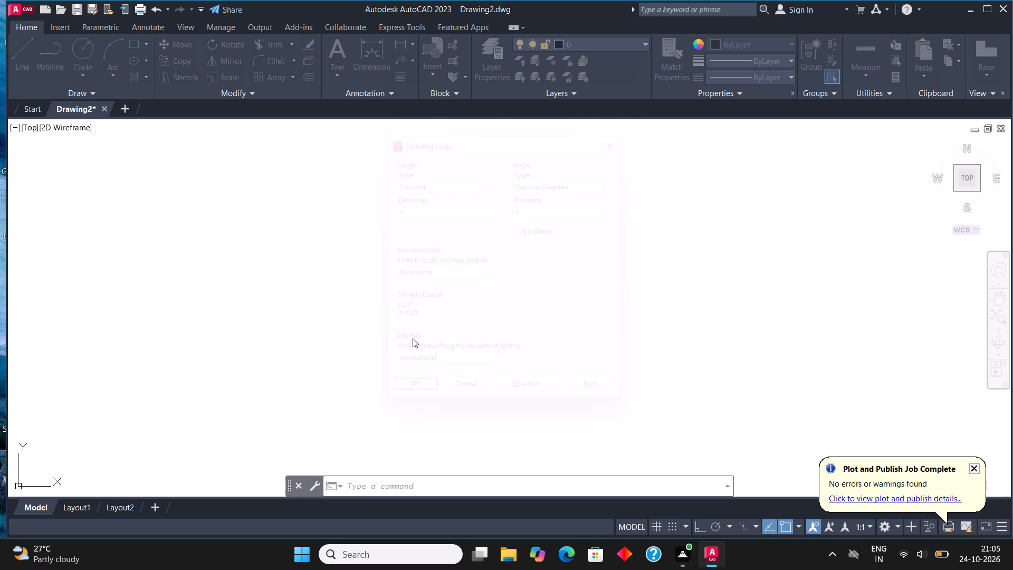
Modify the ISO-25 dimension style to a text height of 20 and set it as the current style.
key(d)
text(IM)
click(406, 370)
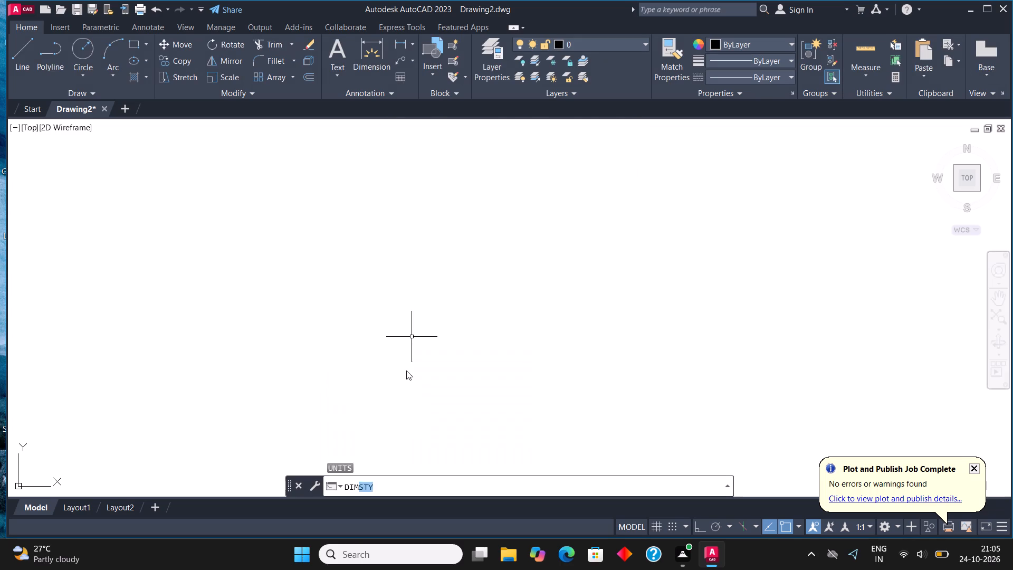
click(674, 245)
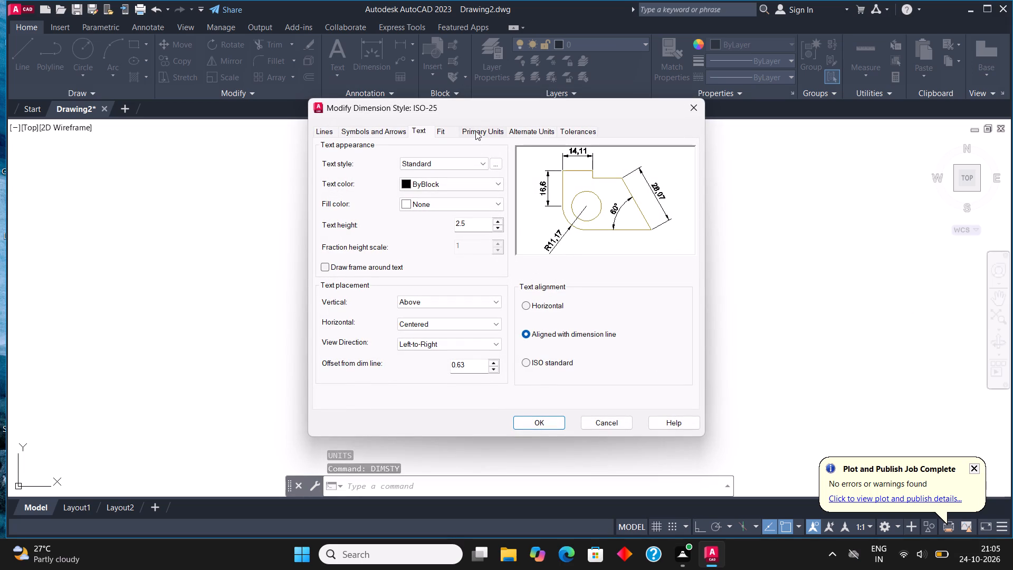
click(475, 131)
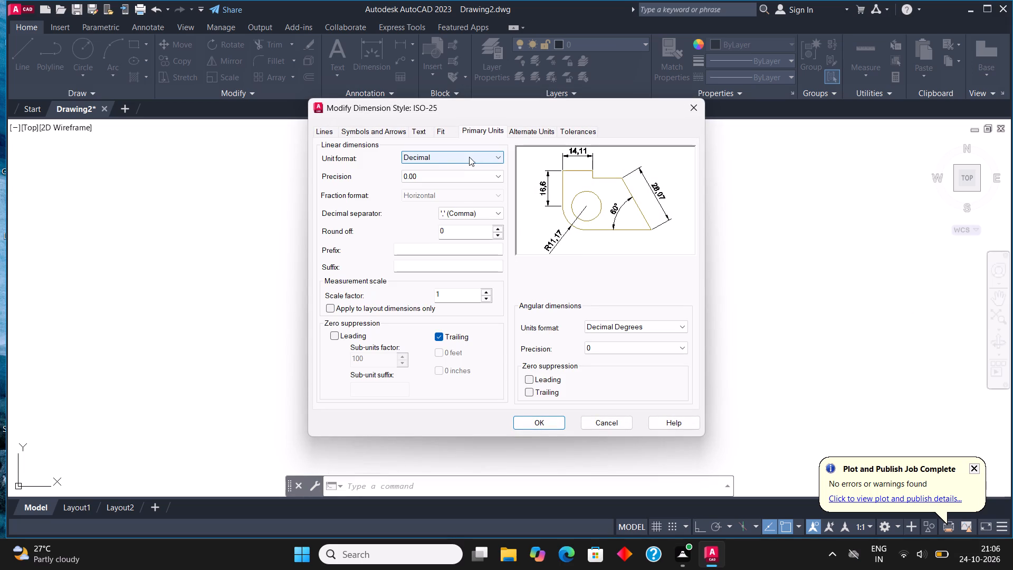
click(417, 128)
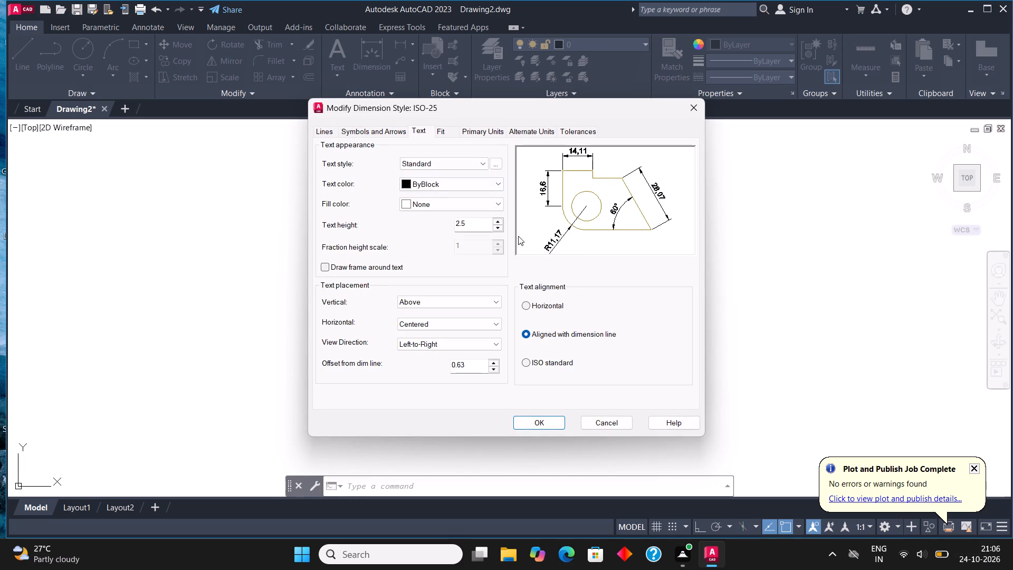
drag(484, 222, 405, 229)
key(2)
key(0)
click(547, 425)
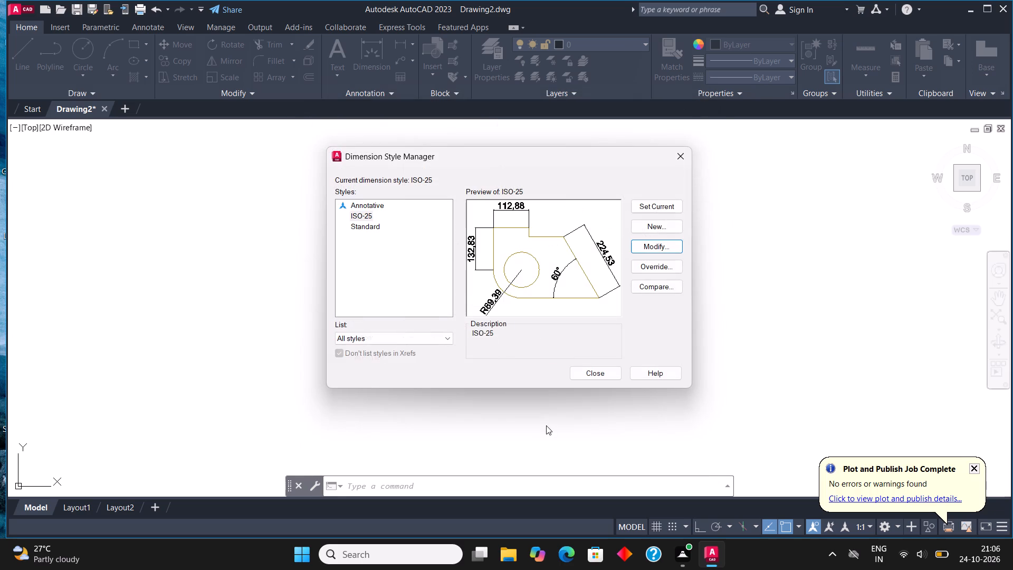
click(659, 203)
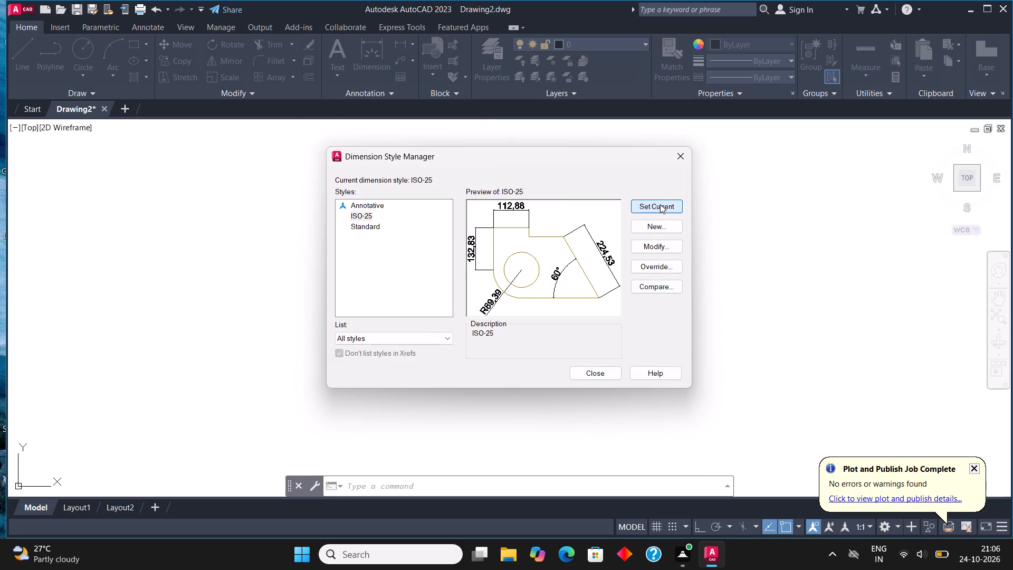
click(598, 376)
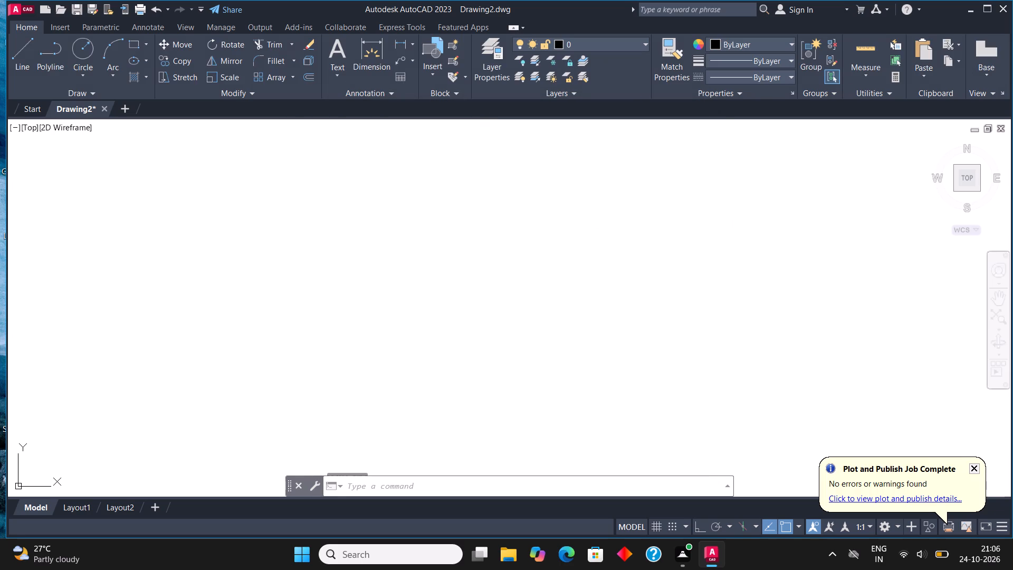
With Ortho on, draw a 32 mm horizontal line followed by a short vertical segment going down from its end.
click(16, 56)
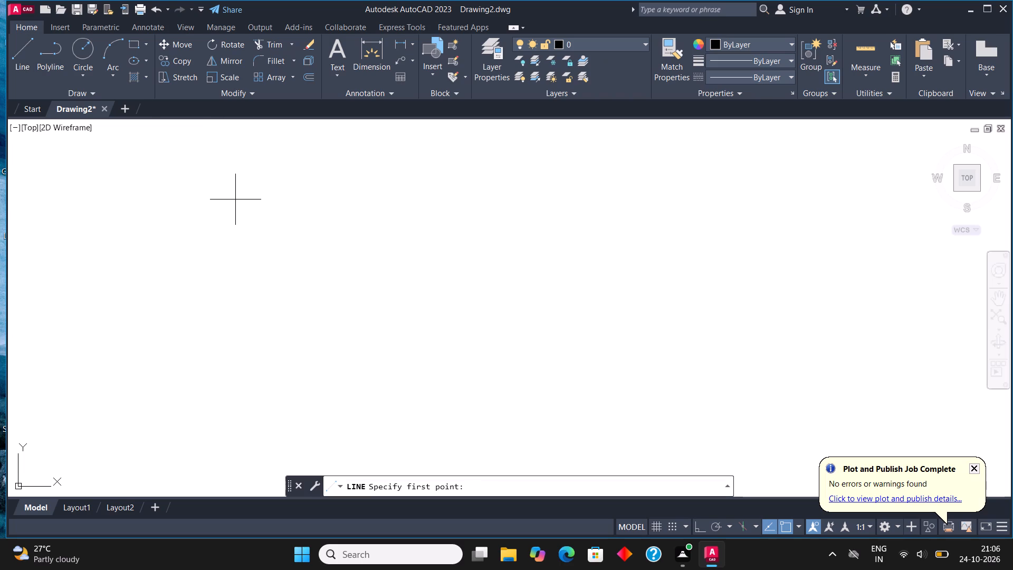
middle_drag(351, 234, 436, 291)
click(385, 265)
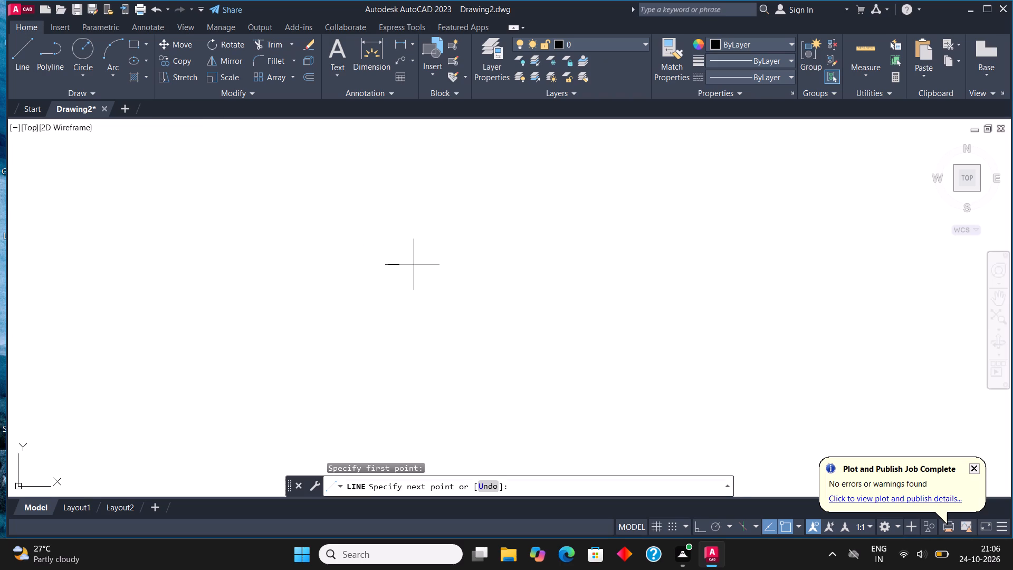
key(F8)
text(32)
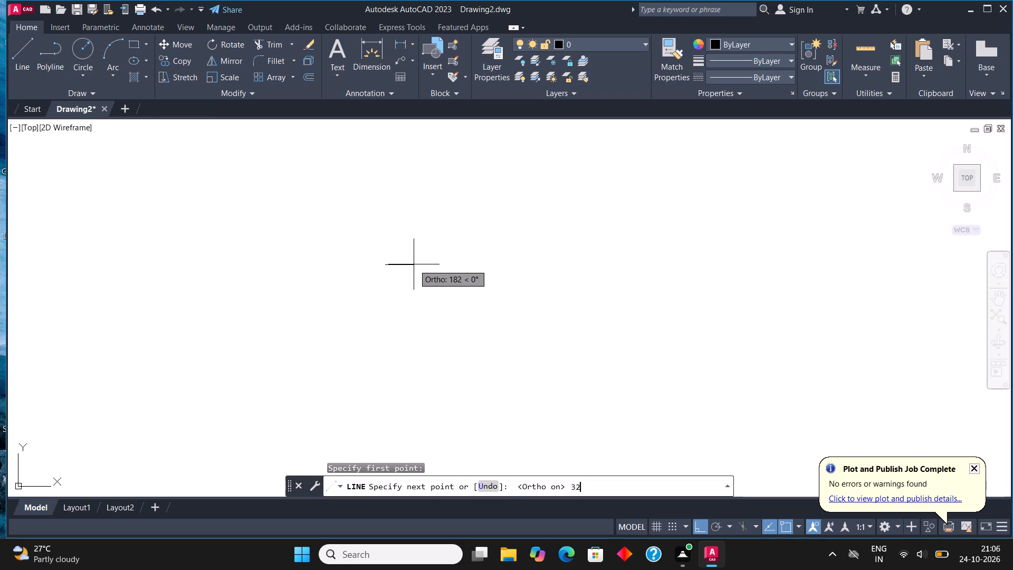
key(Return)
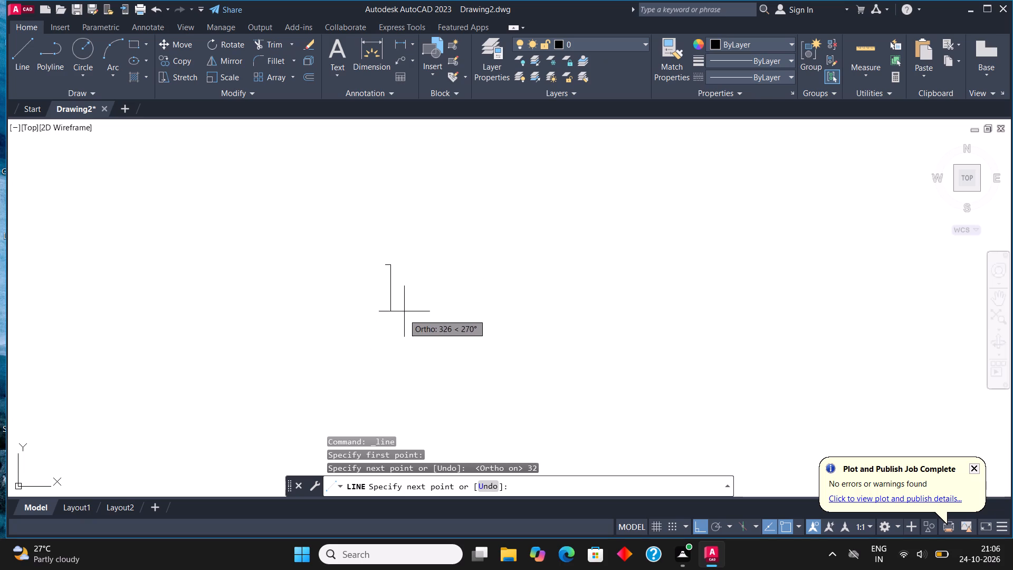
scroll(404, 283, up, 1)
scroll(370, 259, down, 1)
scroll(366, 257, up, 2)
click(402, 273)
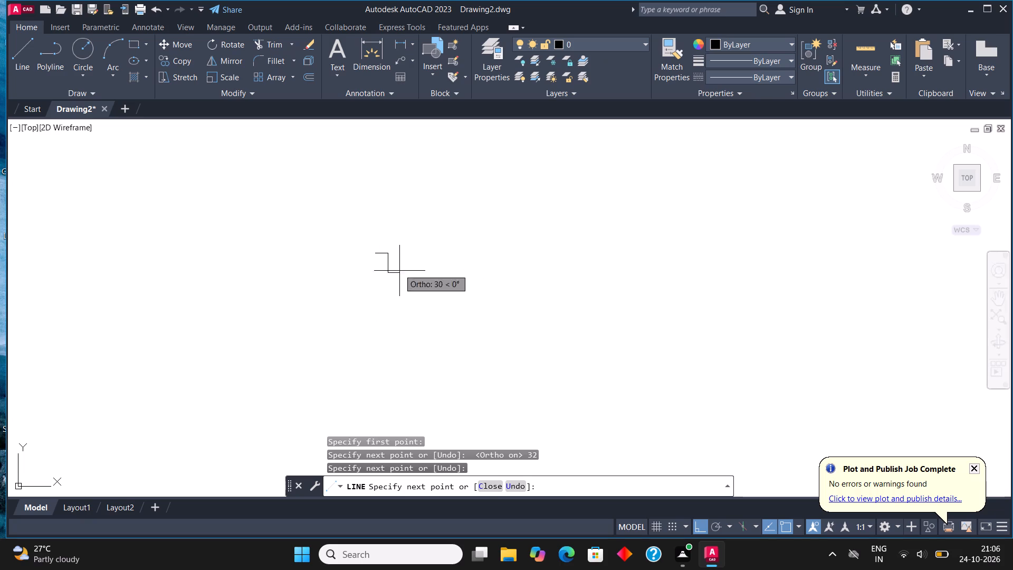
Draw a vertical line down from the free end of the 32 mm line, longer than the short vertical segment.
click(30, 54)
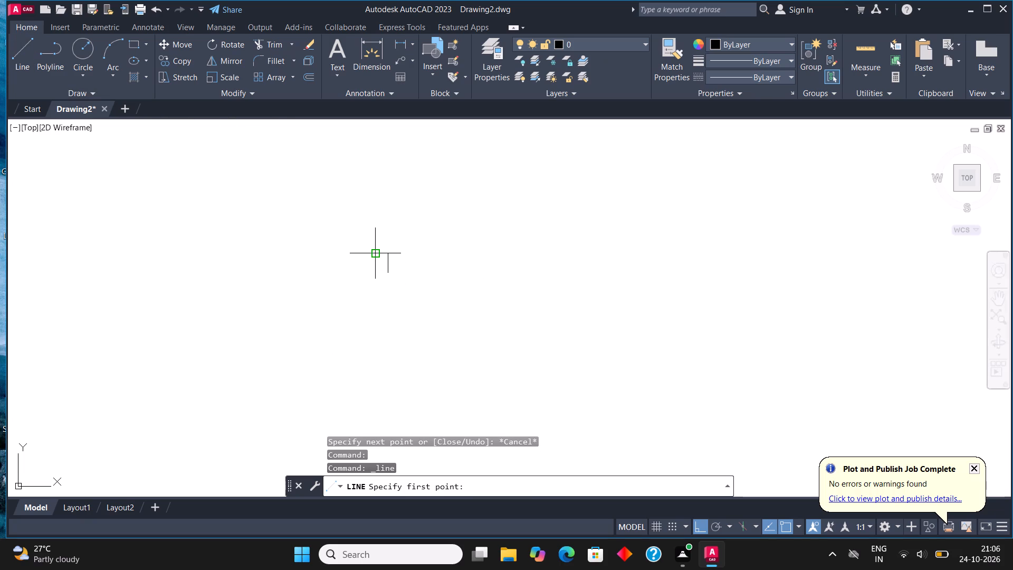
click(377, 252)
click(381, 272)
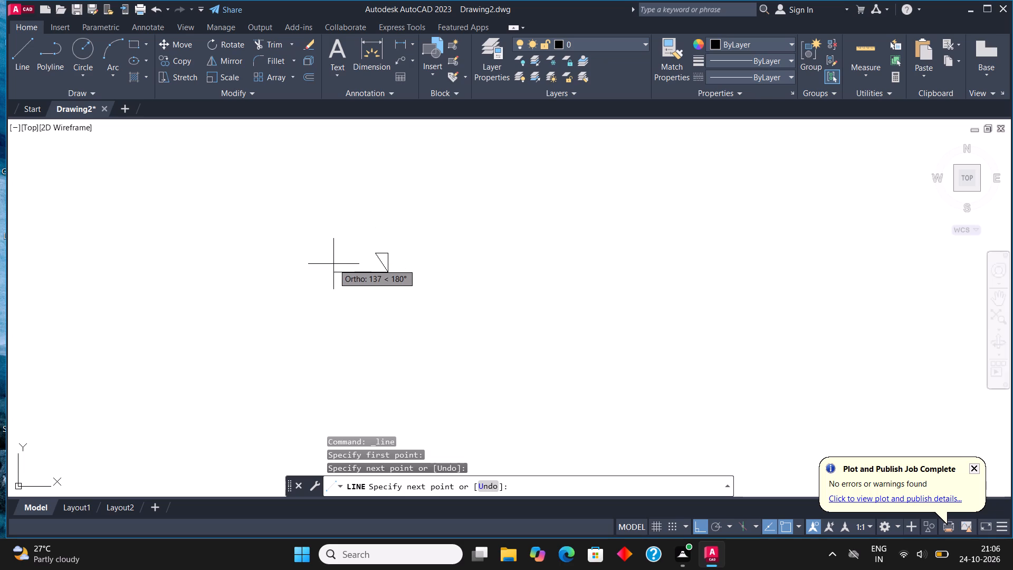
key(ctrl+z)
click(368, 310)
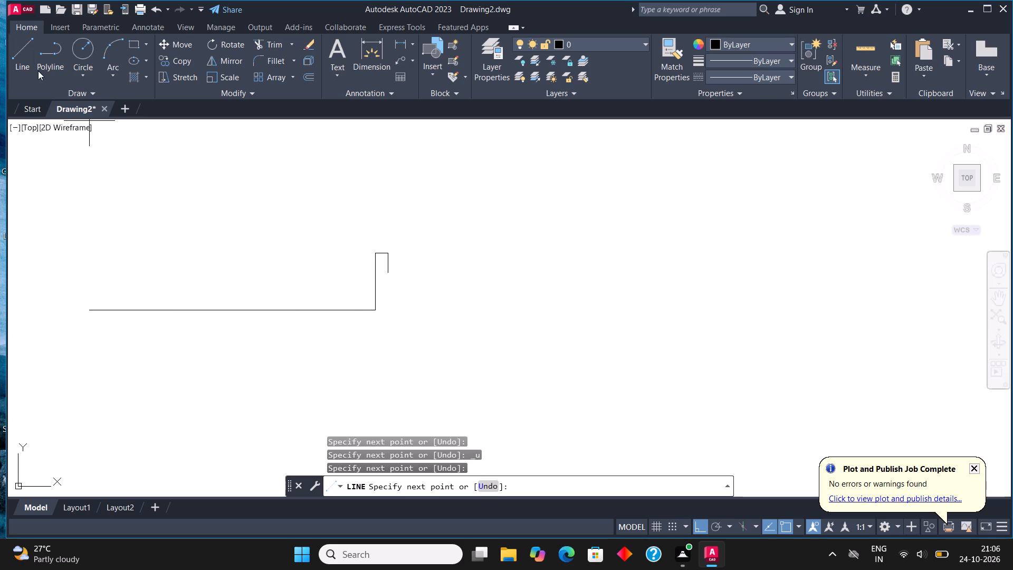
From the end of the 32 mm top line, draw a 250 mm horizontal line rightward and a vertical segment about 49 mm down.
click(28, 60)
click(387, 253)
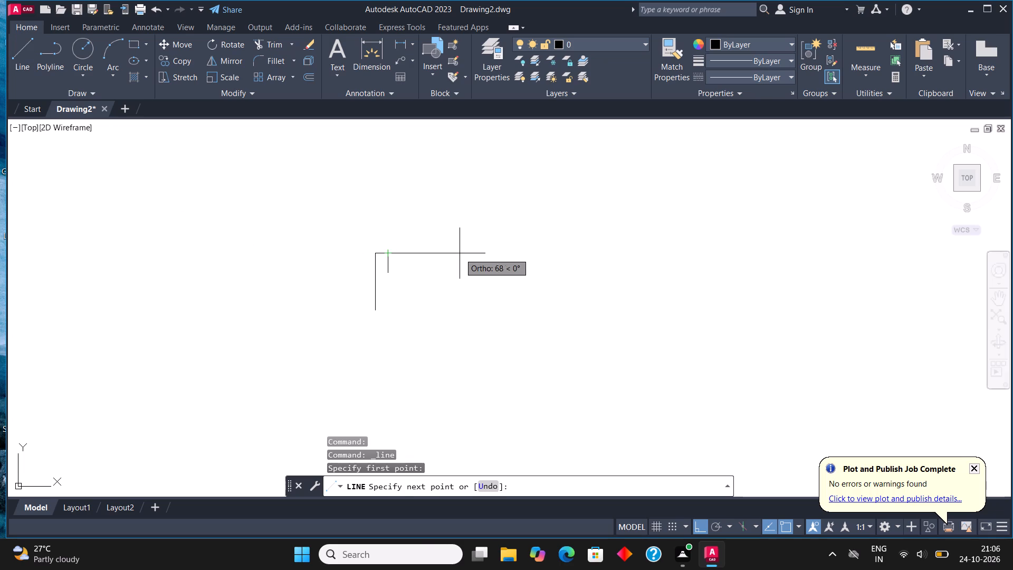
text(250)
key(Return)
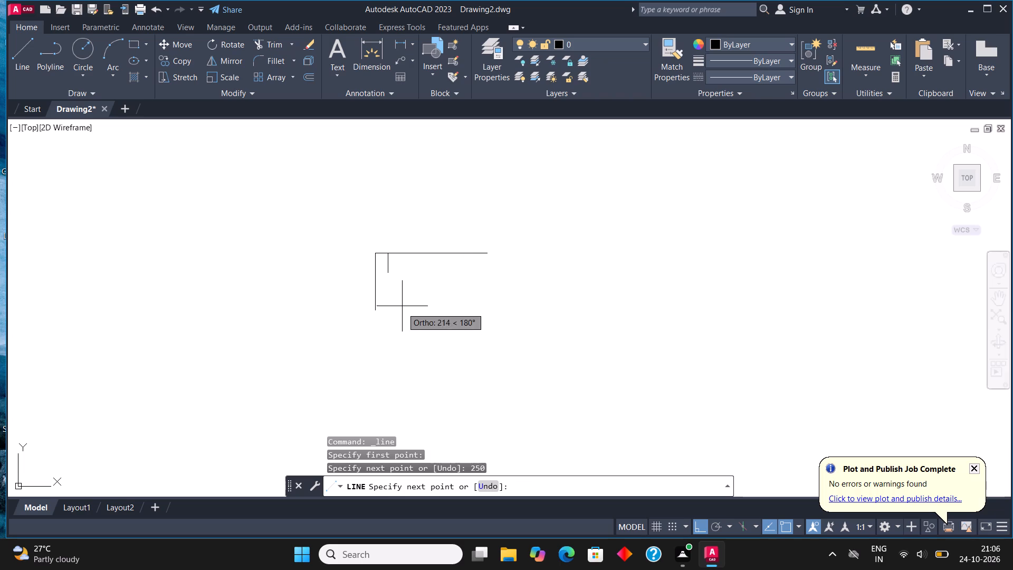
scroll(492, 273, up, 2)
scroll(492, 273, down, 1)
scroll(492, 273, up, 1)
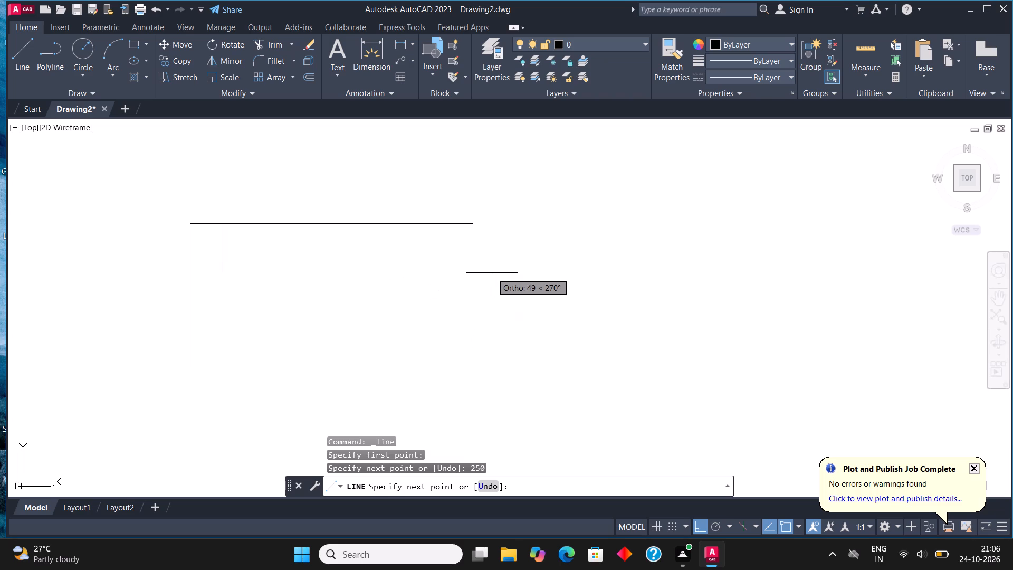
click(482, 273)
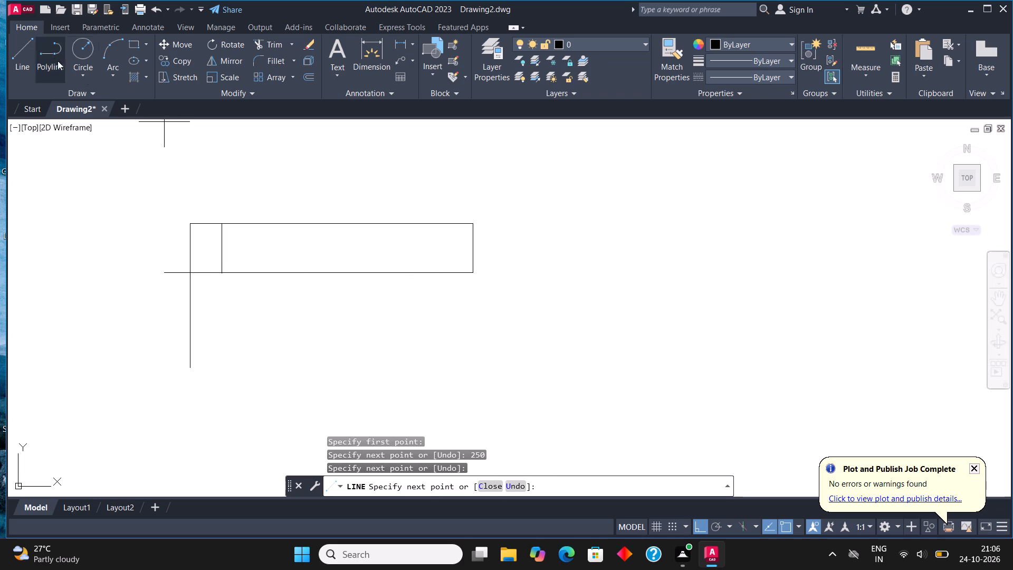
From the end of the 250 mm line, draw a 32 mm horizontal line rightward and a short vertical segment down.
click(34, 52)
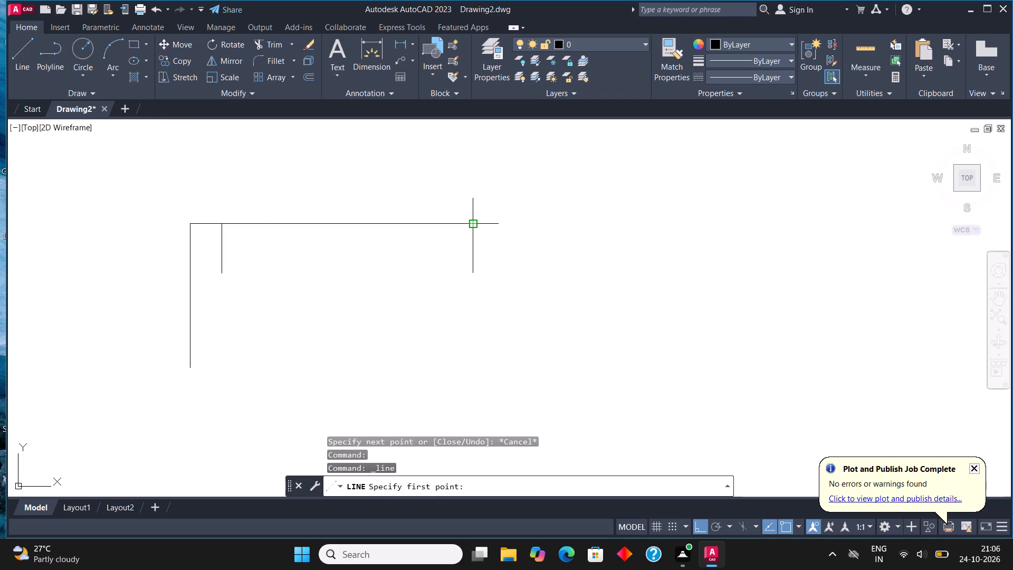
click(473, 223)
text(32)
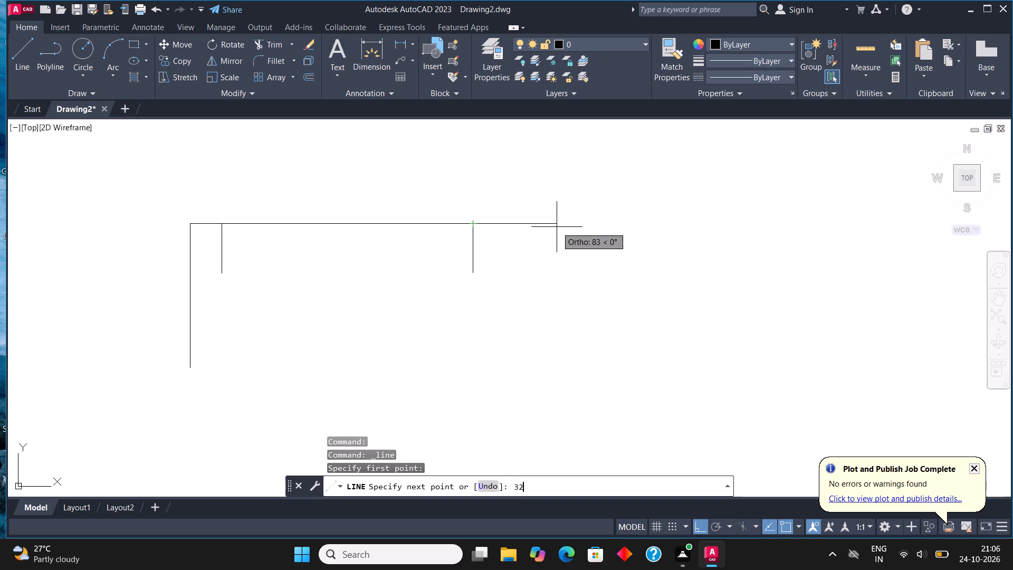
key(Return)
click(507, 267)
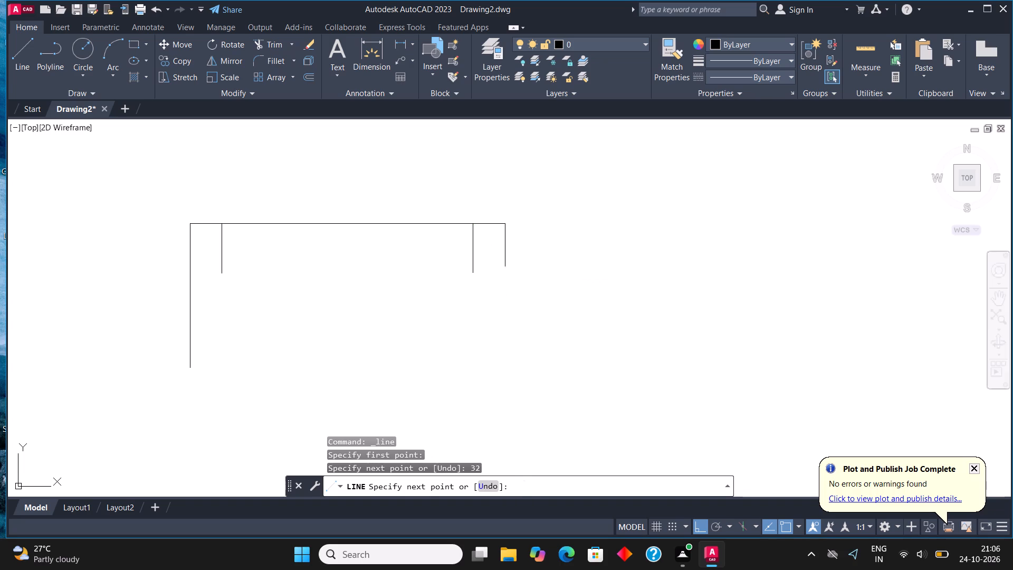
Continue the top edge from the second 32 mm line with a 250 mm horizontal line and a short vertical segment down.
click(17, 59)
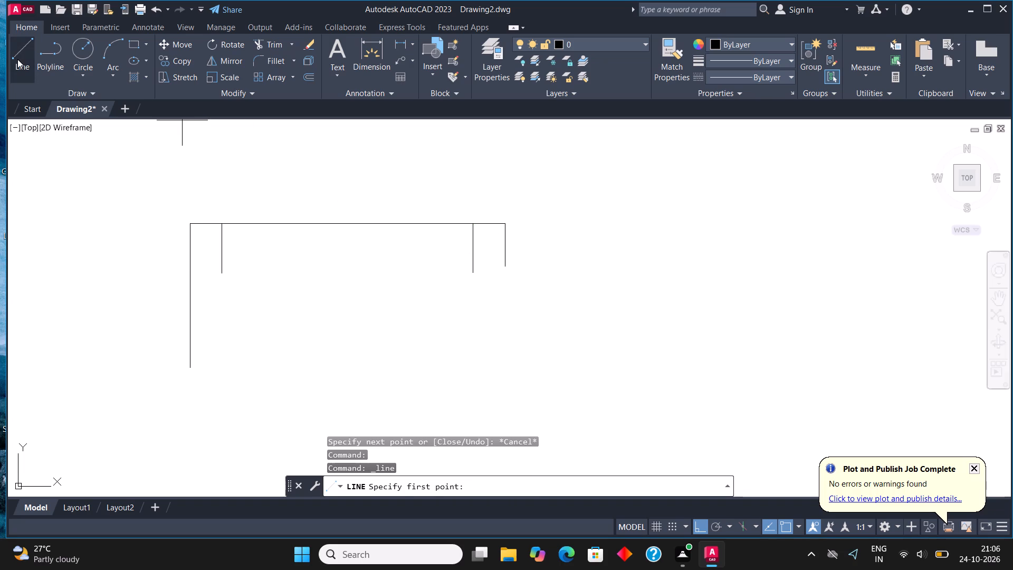
click(504, 220)
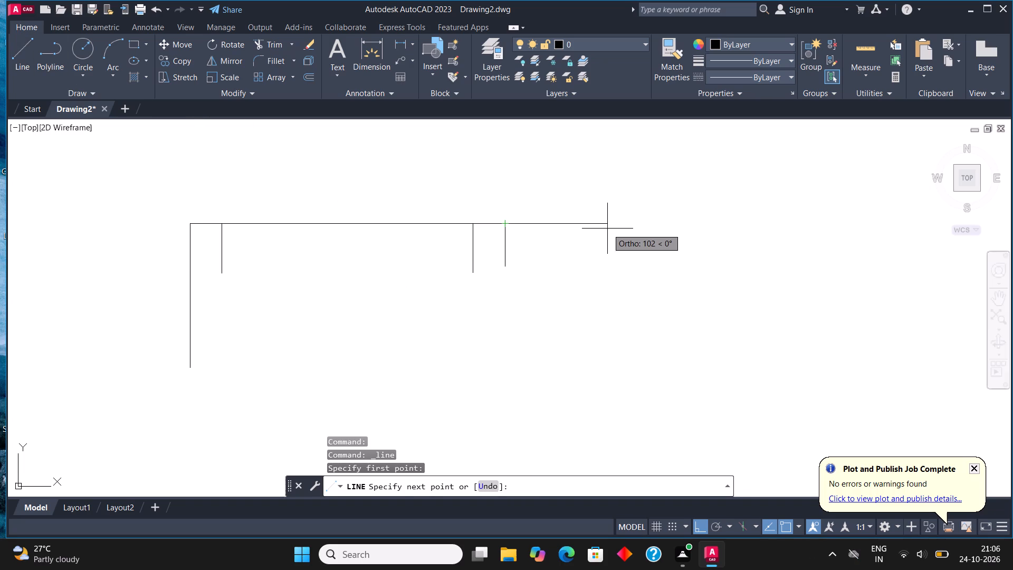
text(250)
key(Return)
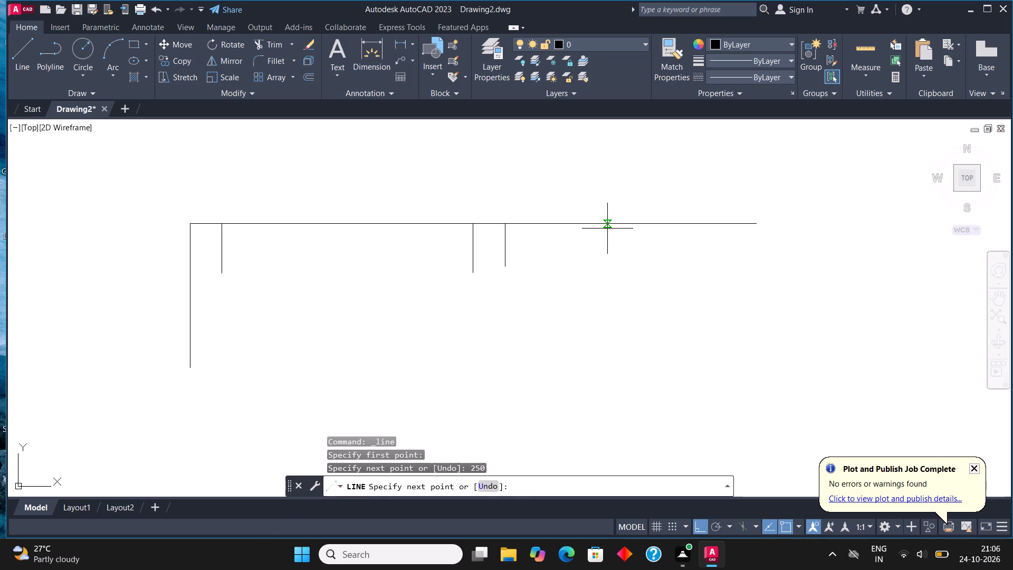
click(748, 243)
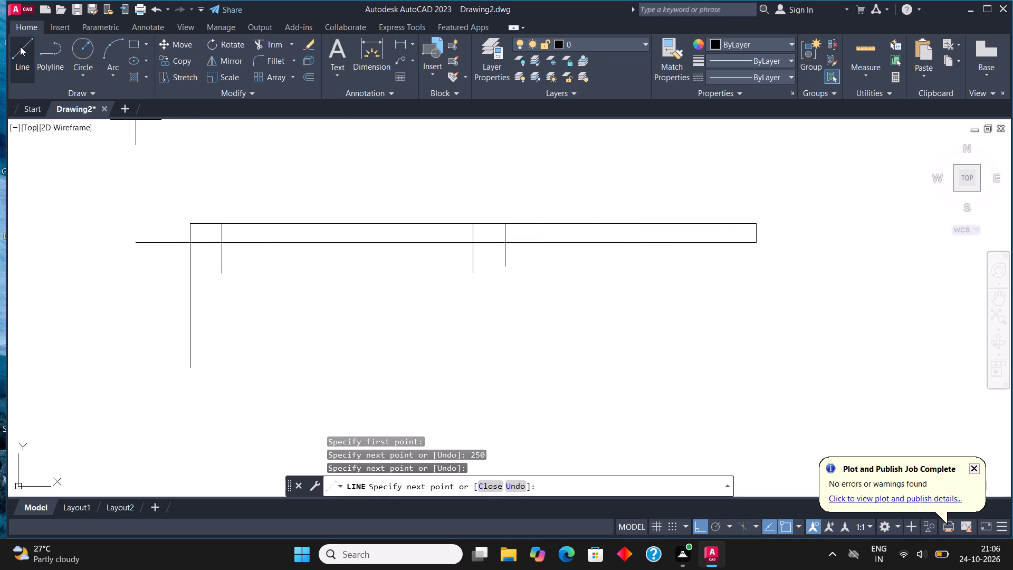
From the end of the second 250 mm line, draw a 32 mm horizontal line rightward and a short vertical segment down.
click(20, 46)
scroll(264, 314, down, 2)
scroll(466, 273, up, 5)
scroll(466, 273, down, 2)
scroll(466, 273, up, 1)
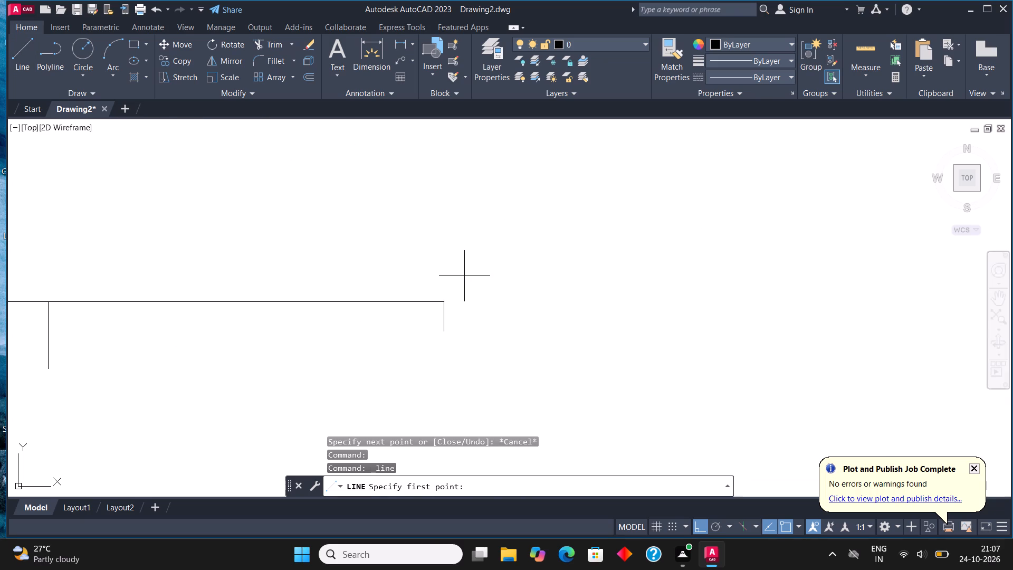
click(443, 304)
text(32)
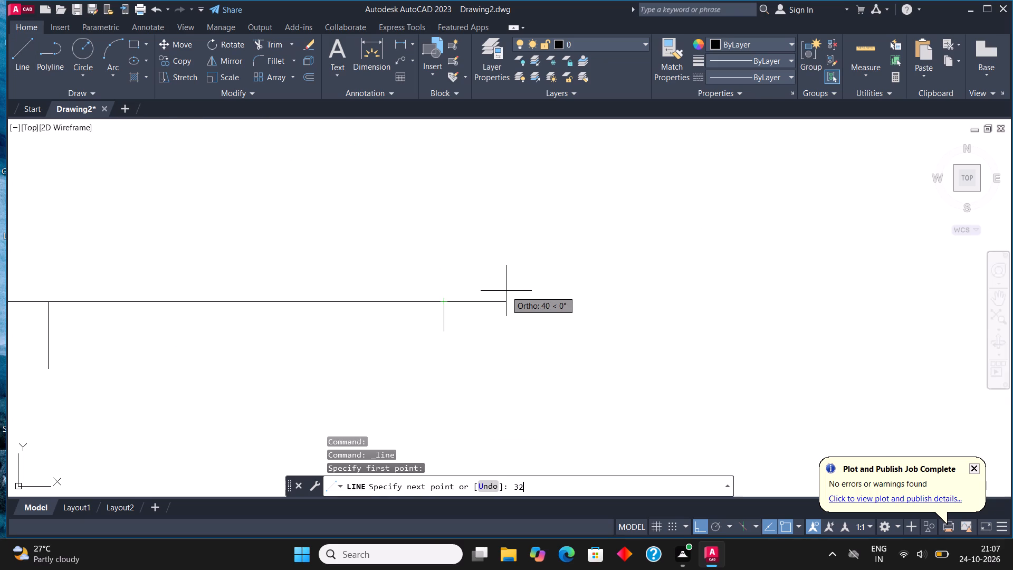
key(Return)
click(496, 320)
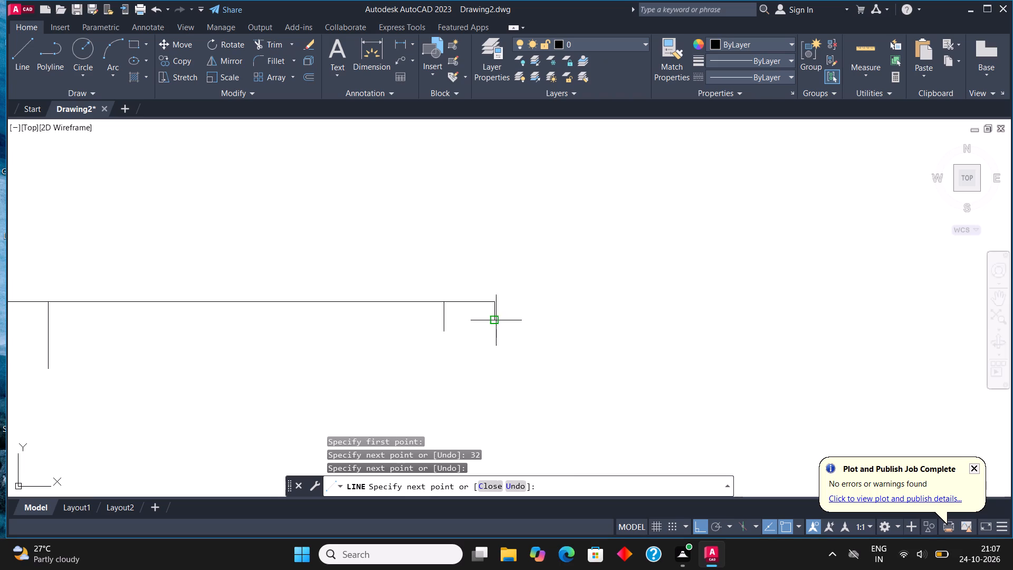
Continue the top edge from the third 32 mm line with a 250 mm horizontal line and a vertical segment about 32 mm down.
click(26, 60)
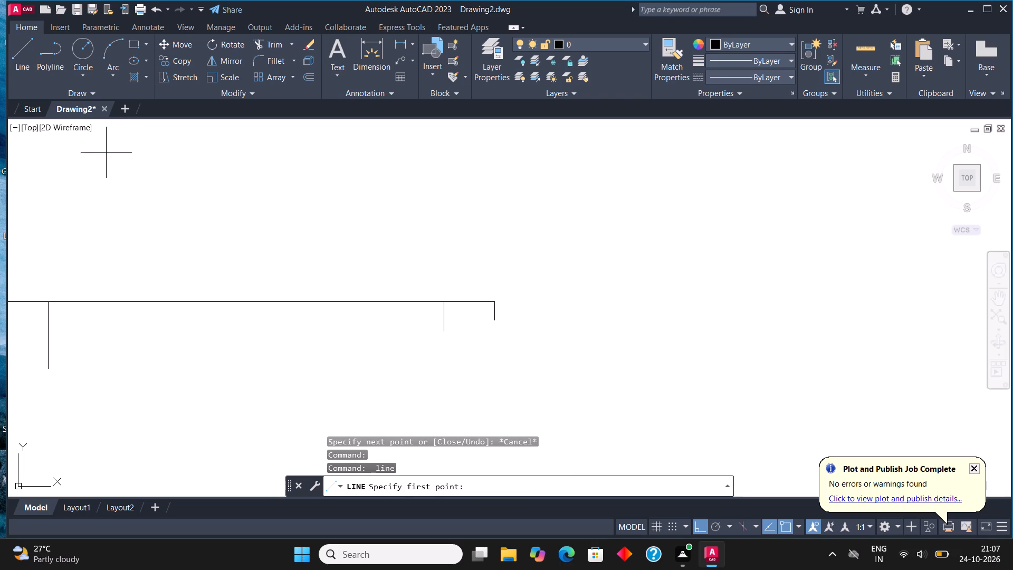
click(492, 302)
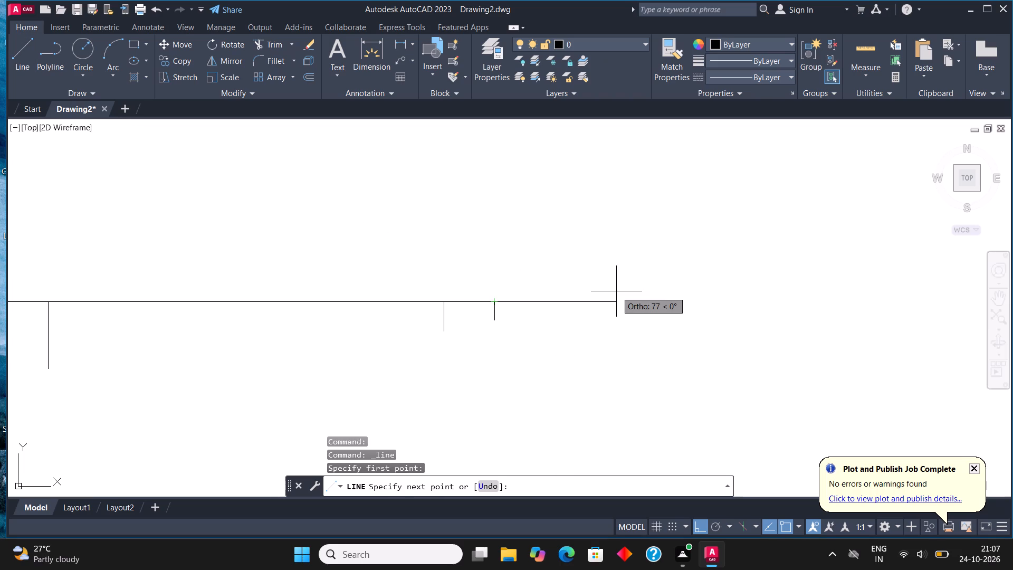
text(250)
key(Return)
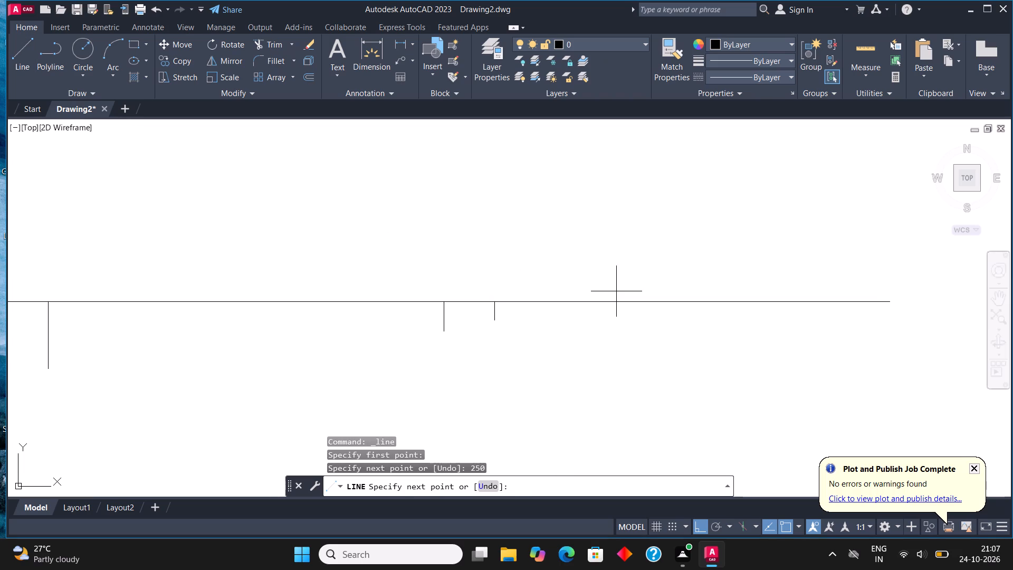
scroll(601, 284, down, 5)
scroll(718, 309, up, 4)
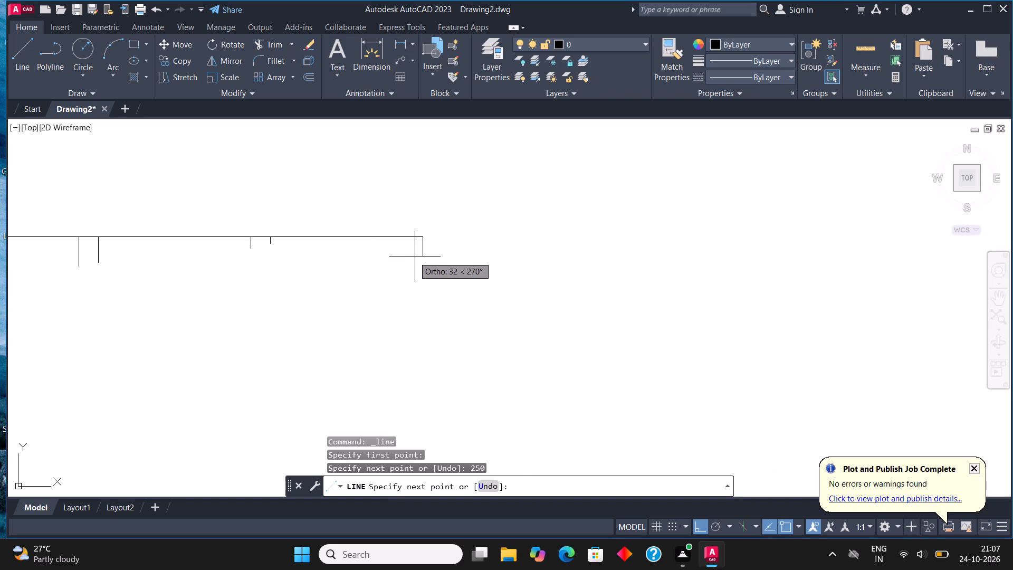
click(416, 257)
From the end of the third 250 mm line, draw a 32 mm horizontal line rightward and a short vertical segment down.
click(27, 63)
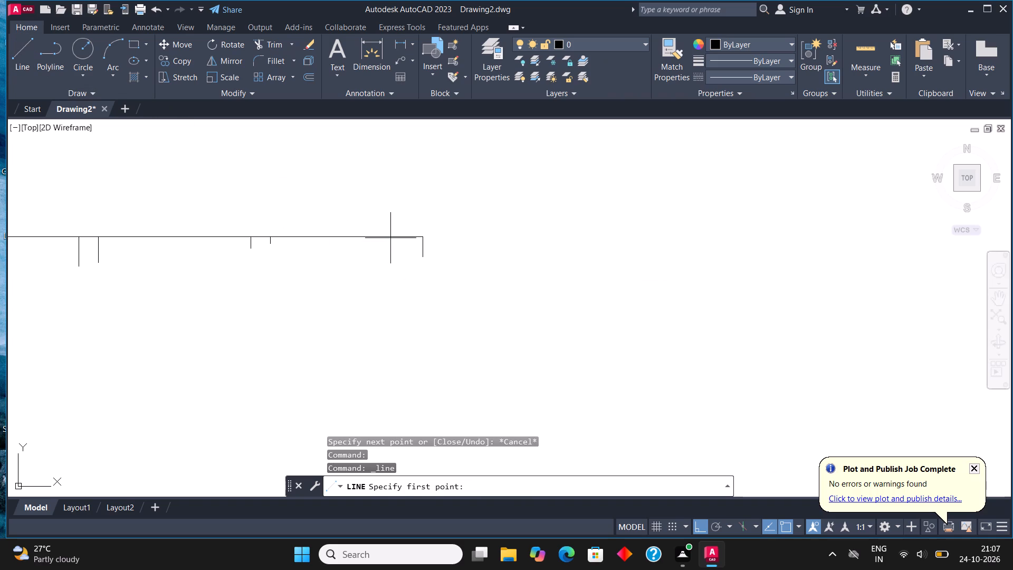
click(424, 235)
text(32)
key(Return)
click(421, 267)
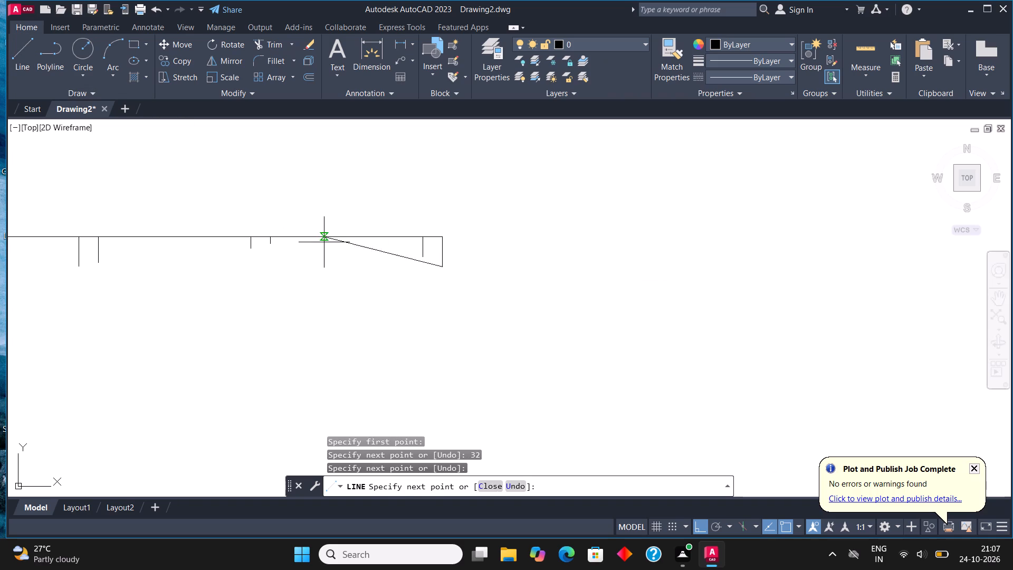
Continue the top edge from the fourth 32 mm line with a 250 mm horizontal line and a short vertical segment down.
click(12, 54)
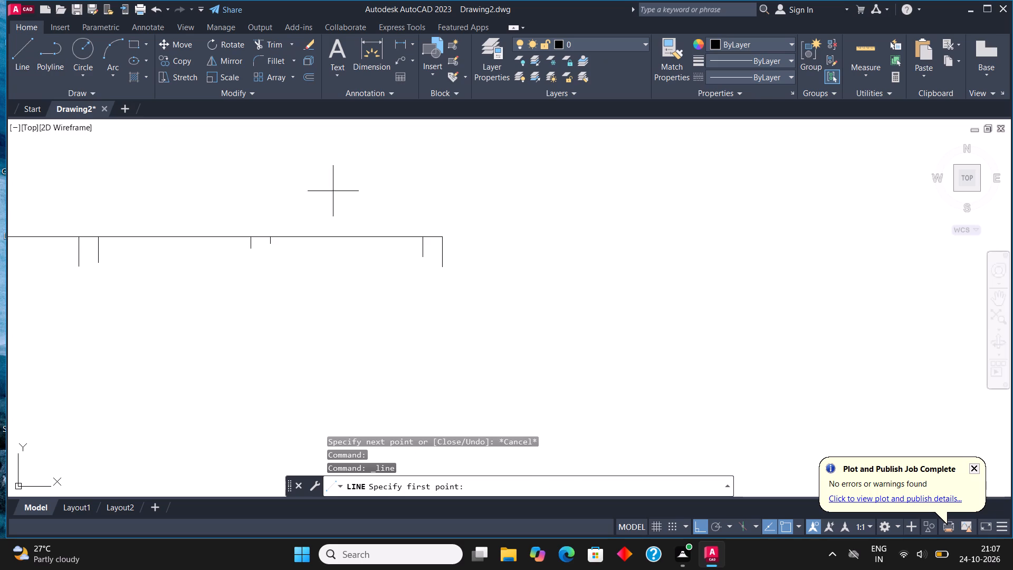
click(444, 235)
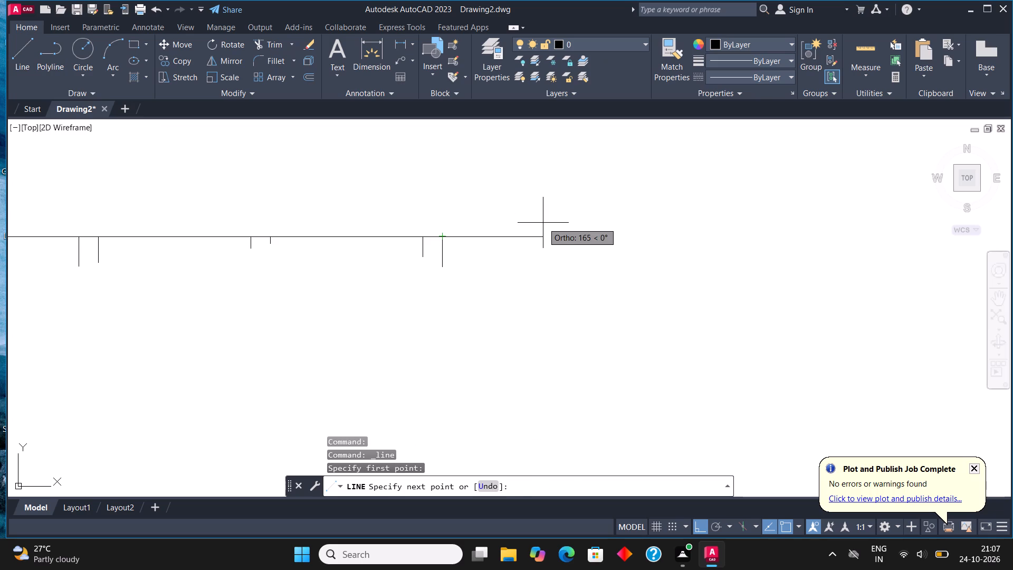
text(250)
key(Return)
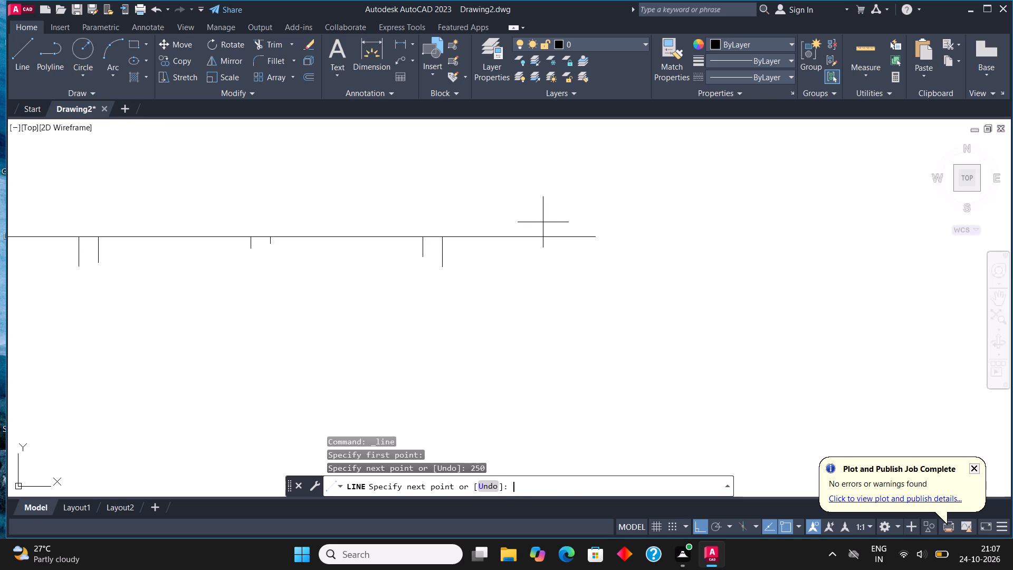
click(606, 254)
From the end of the fourth 250 mm line, draw a 32 mm horizontal line rightward and a short vertical segment down.
scroll(596, 297, down, 2)
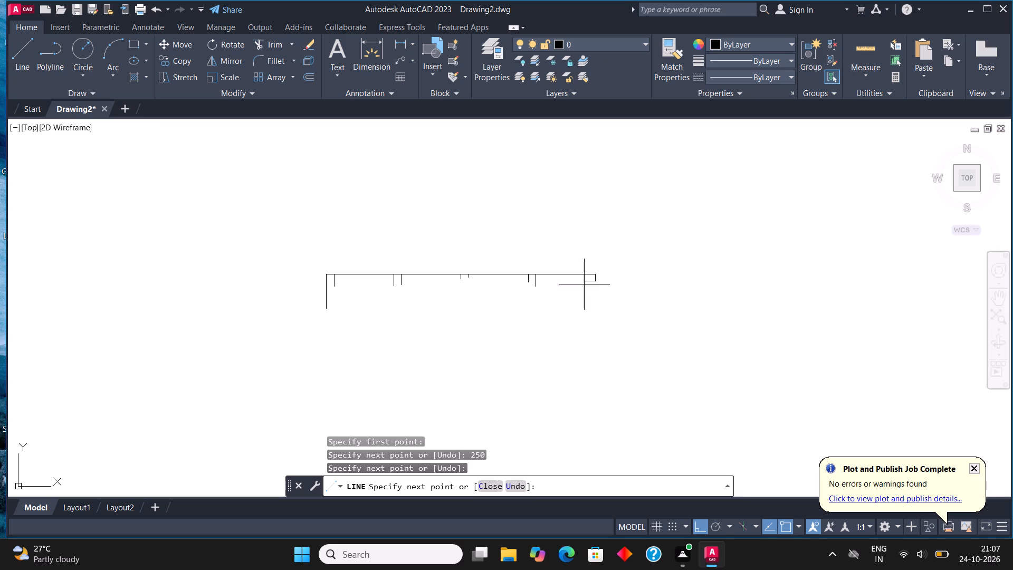
click(17, 51)
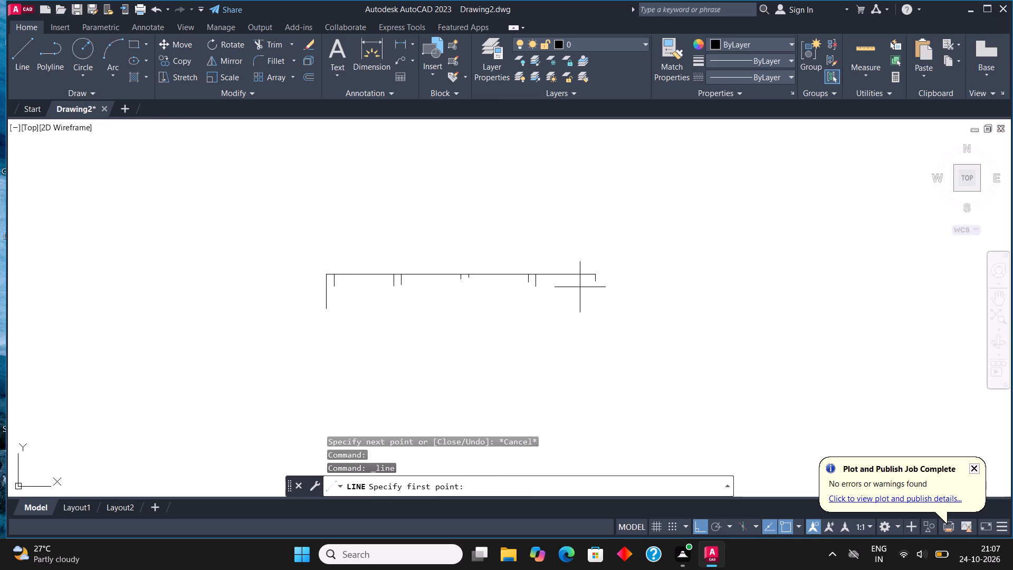
middle_drag(591, 284, 522, 313)
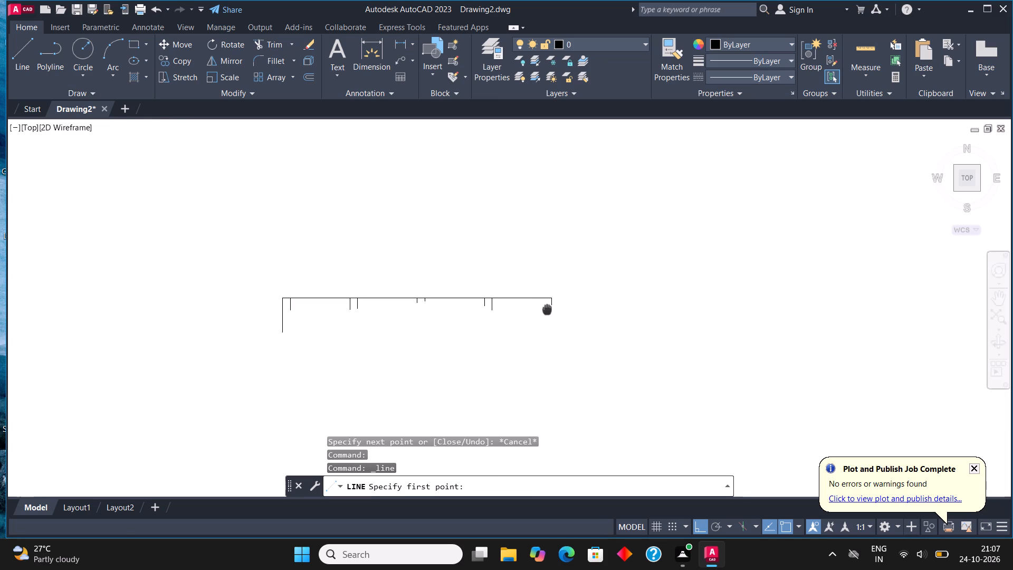
middle_drag(522, 313, 484, 320)
scroll(498, 310, up, 2)
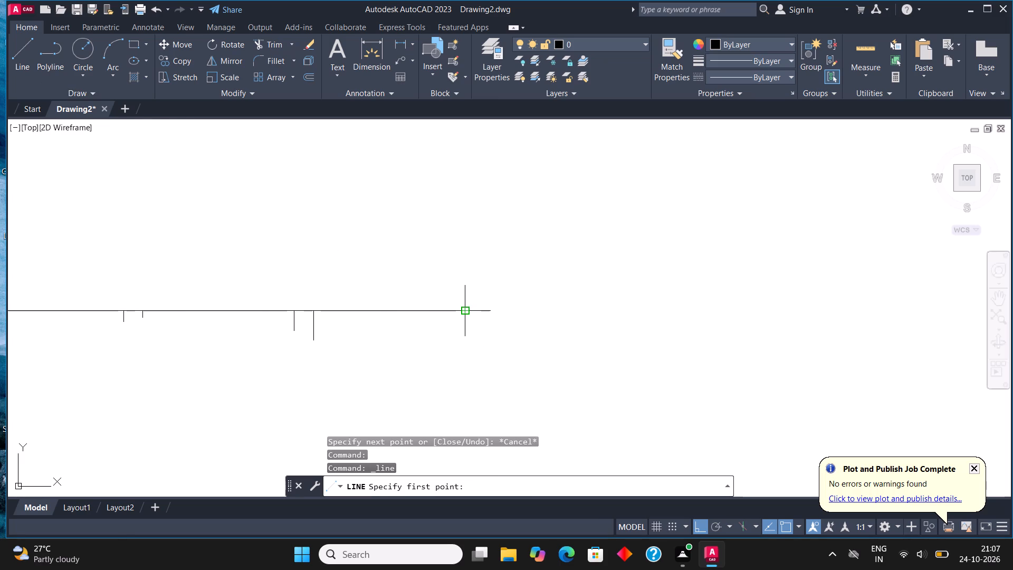
click(464, 311)
text(32)
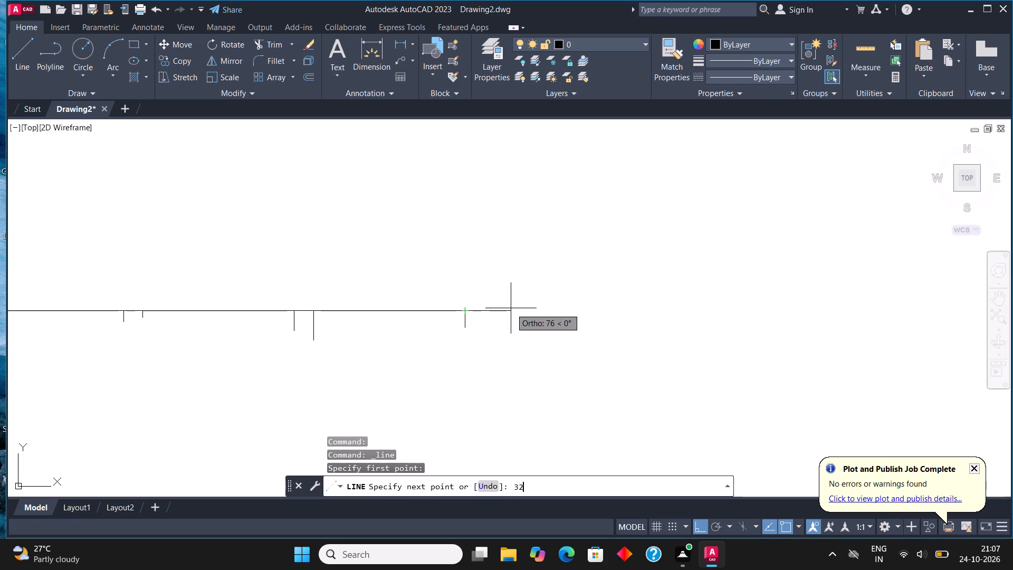
key(Return)
click(489, 333)
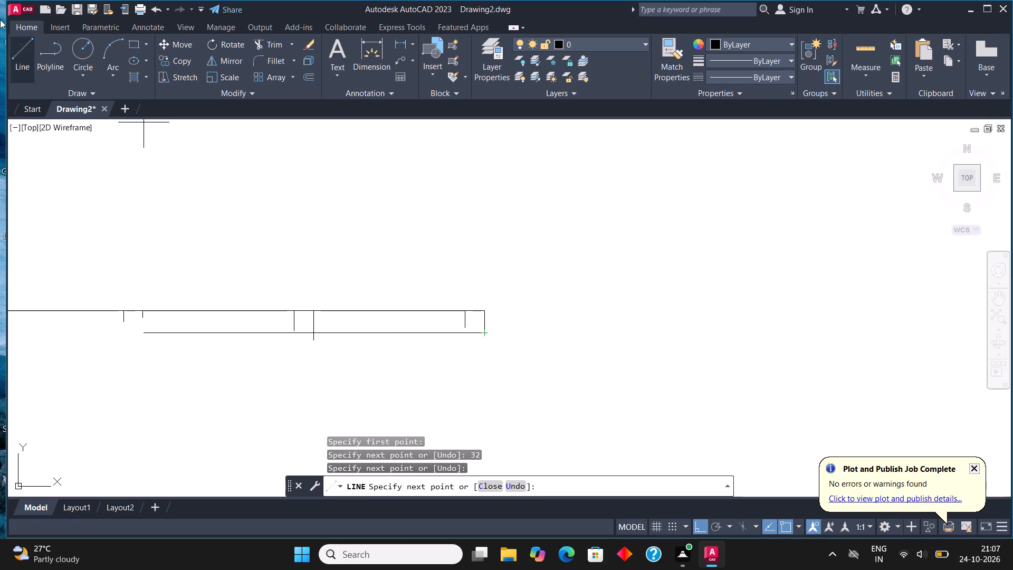
Continue the top edge from the fifth 32 mm line with a 250 mm horizontal line and a vertical segment about 30 mm down.
click(24, 63)
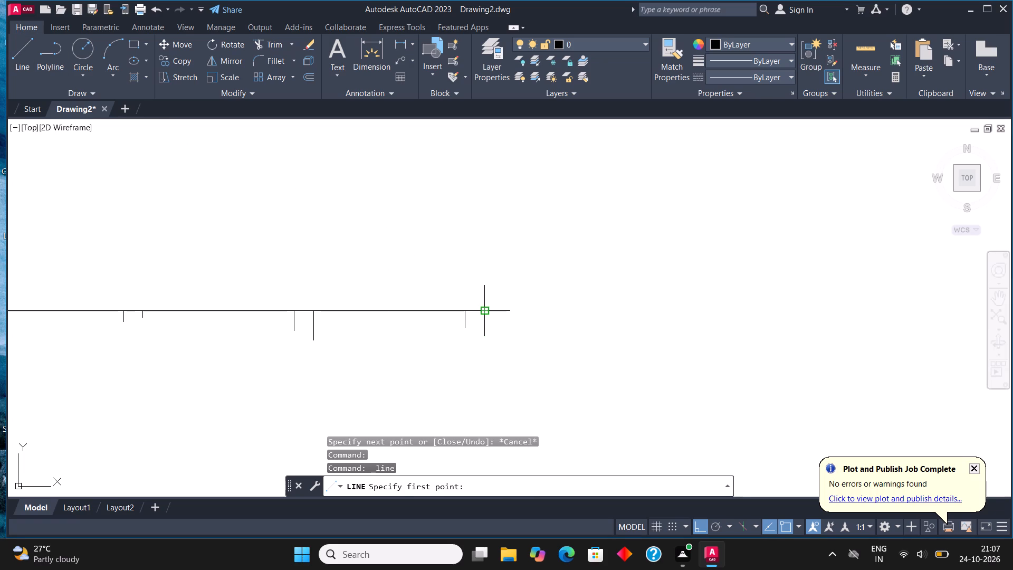
click(532, 312)
click(20, 46)
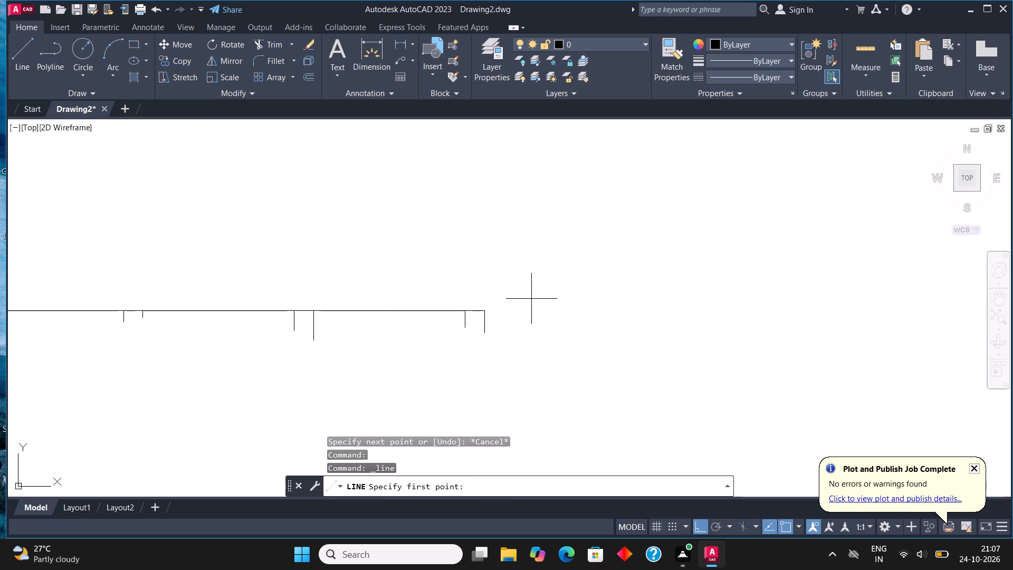
click(486, 309)
text(250)
key(Return)
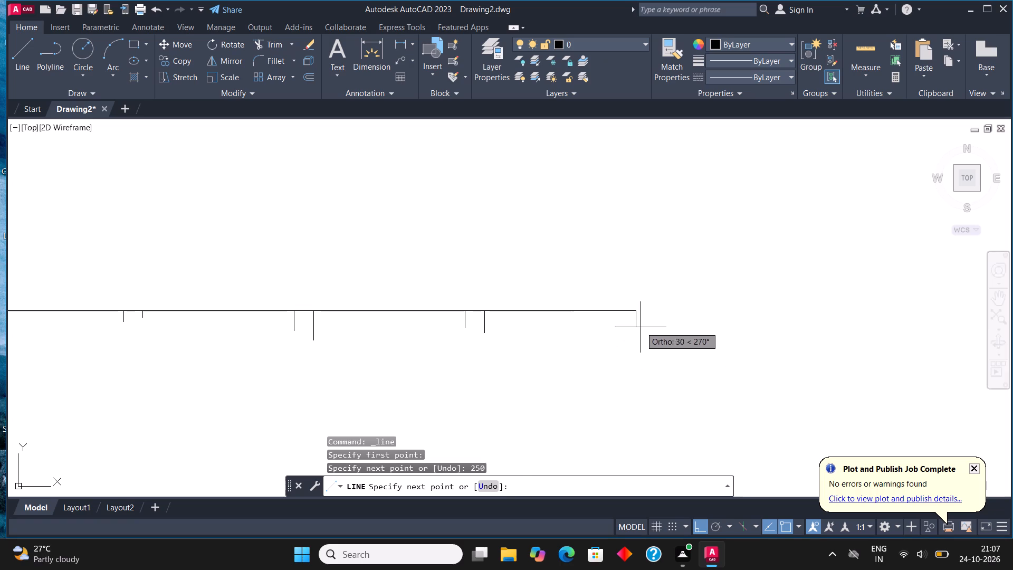
click(641, 325)
From the end of the fifth 250 mm line, draw a 32 mm horizontal line rightward and a vertical segment about 33 mm down.
click(26, 52)
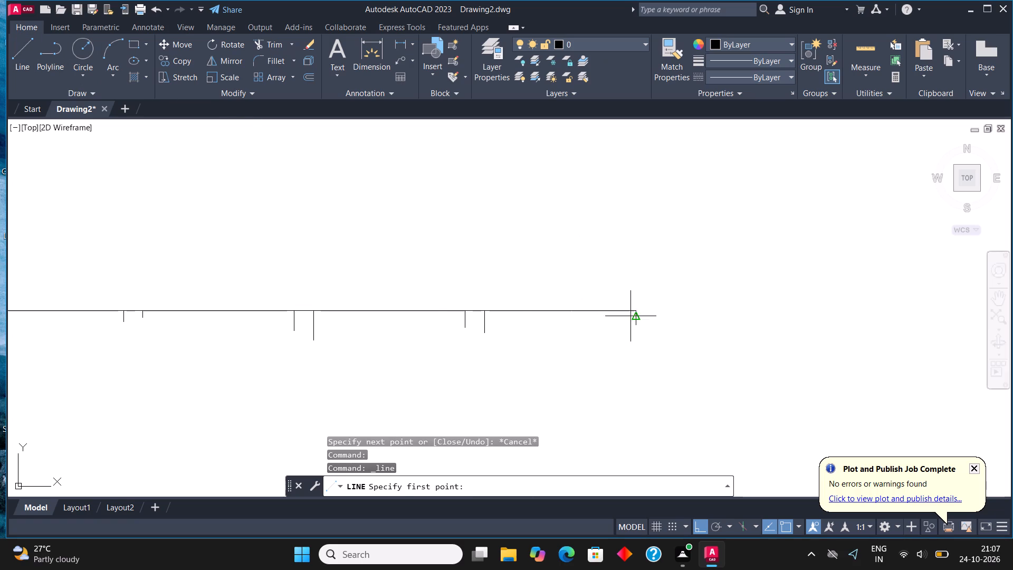
click(636, 308)
text(32)
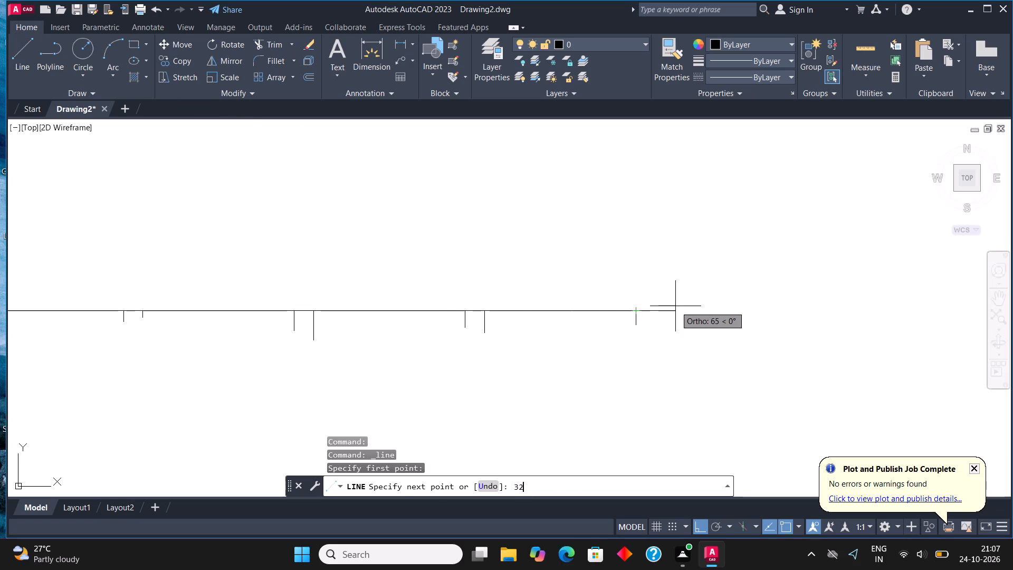
key(Return)
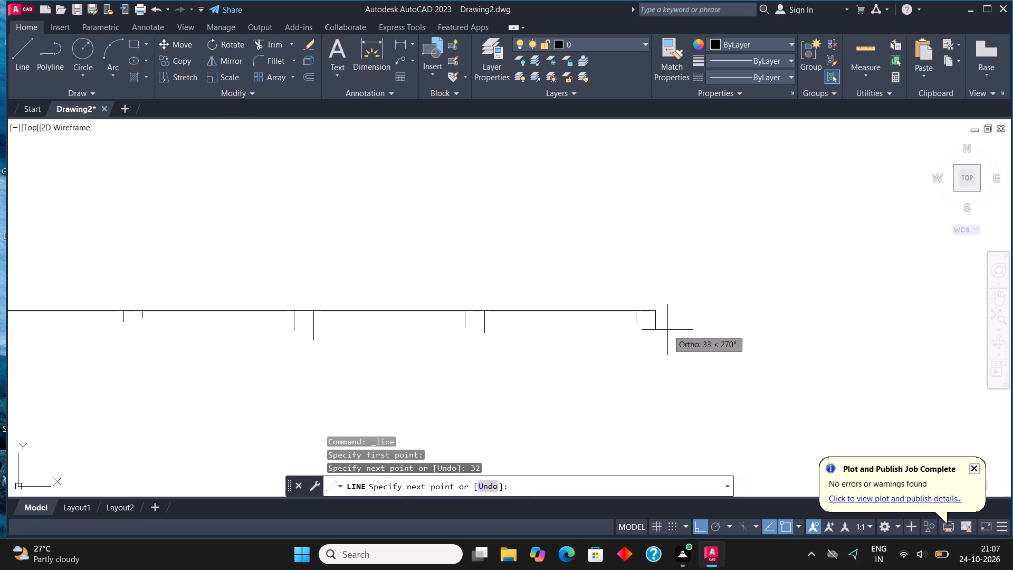
click(667, 329)
Continue the top edge from the sixth 32 mm line with a 250 mm horizontal line and a short vertical segment down.
scroll(395, 327, down, 4)
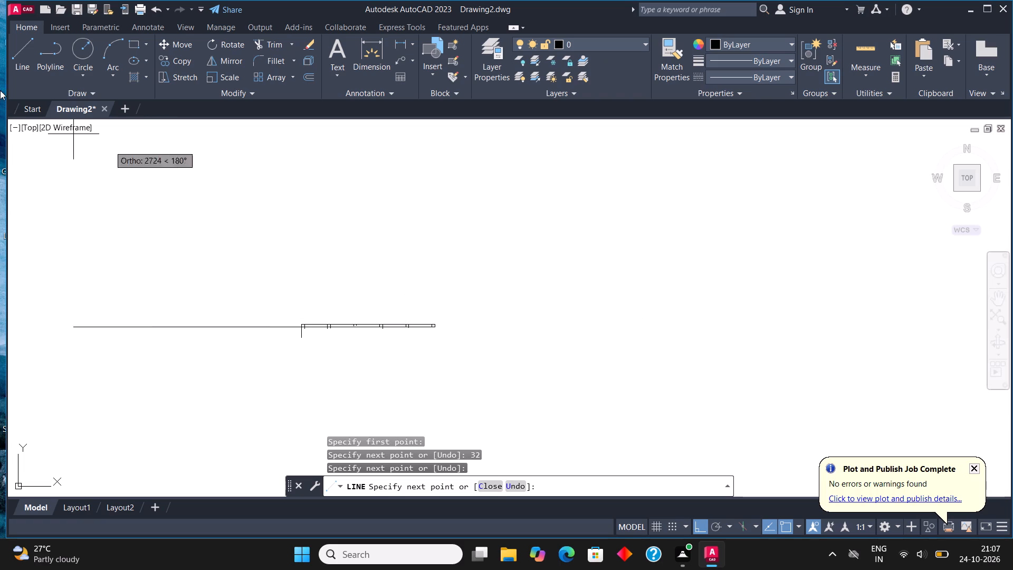
click(25, 51)
scroll(309, 300, up, 2)
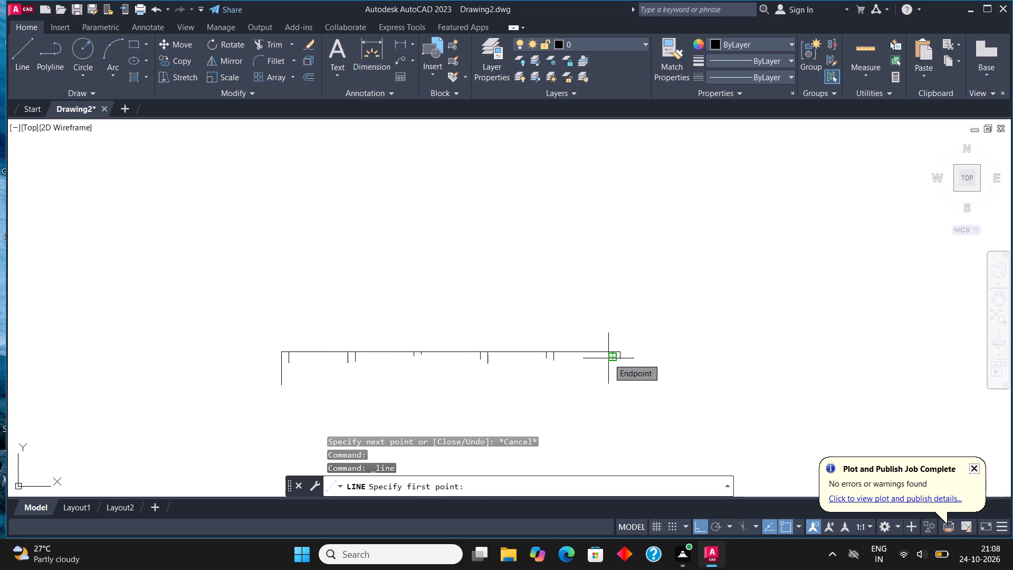
scroll(631, 349, up, 3)
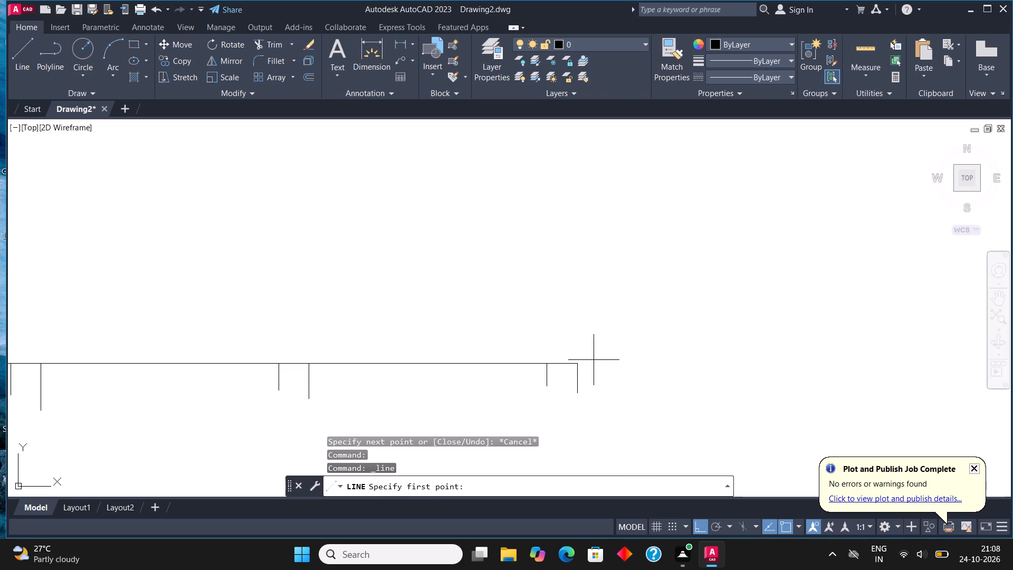
click(578, 364)
text(250)
key(Return)
scroll(674, 346, down, 4)
scroll(739, 391, up, 1)
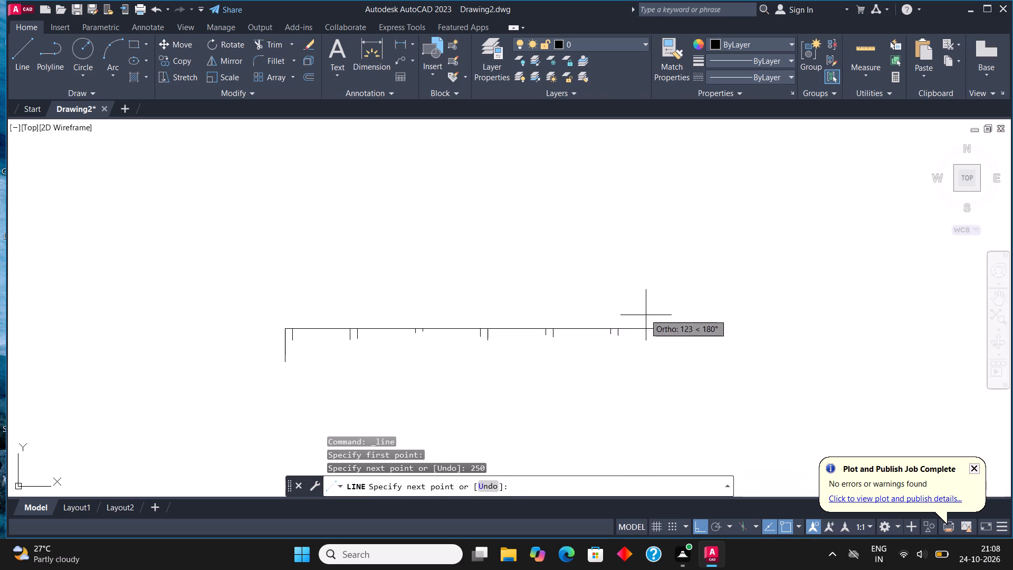
scroll(641, 316, up, 2)
click(719, 358)
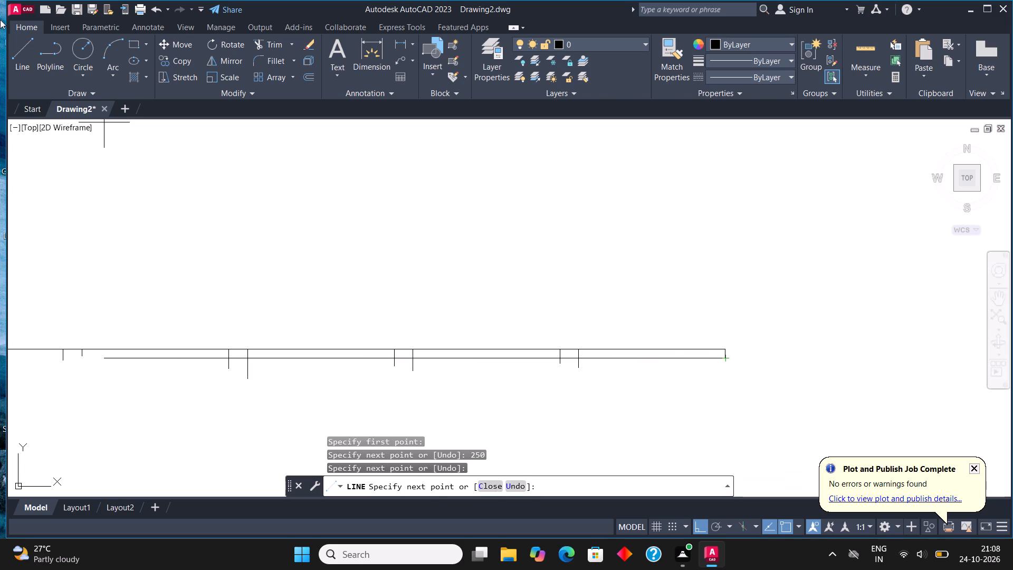
From the end of the sixth 250 mm line, draw a 32 mm horizontal line rightward and a vertical segment about 12 mm down.
click(23, 51)
scroll(18, 72, down, 2)
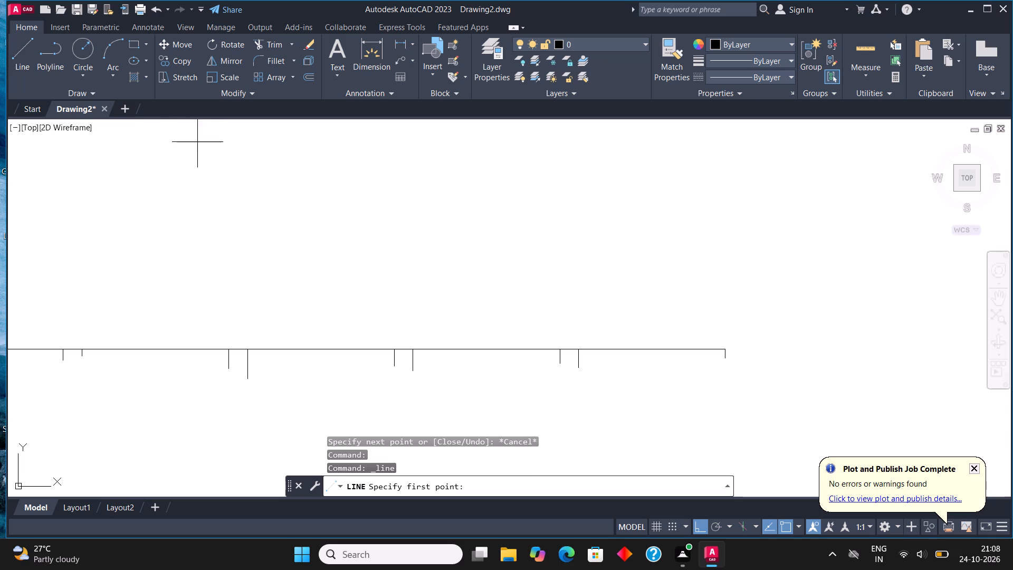
scroll(284, 268, down, 2)
scroll(444, 299, up, 2)
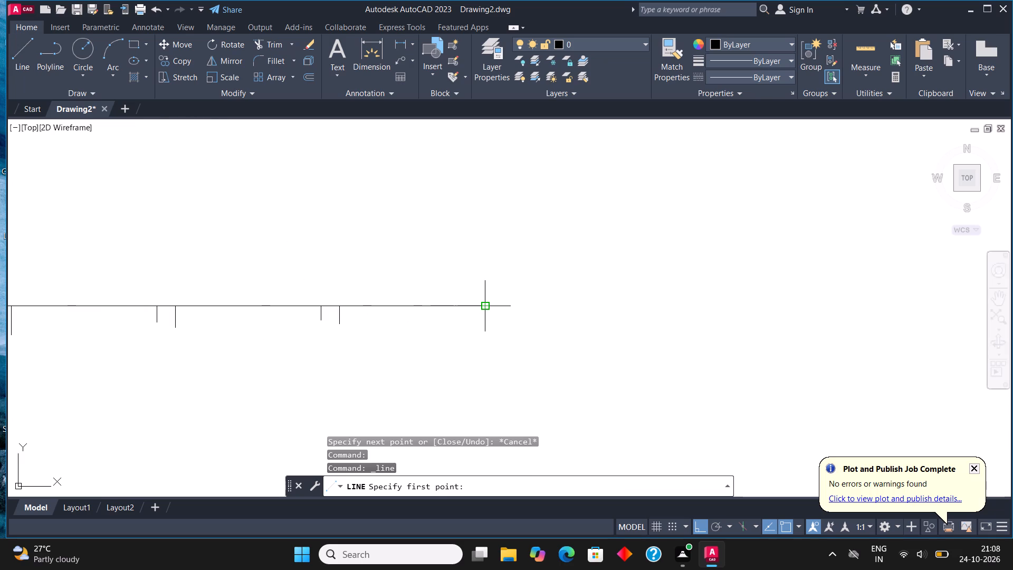
click(485, 305)
text(32)
key(Return)
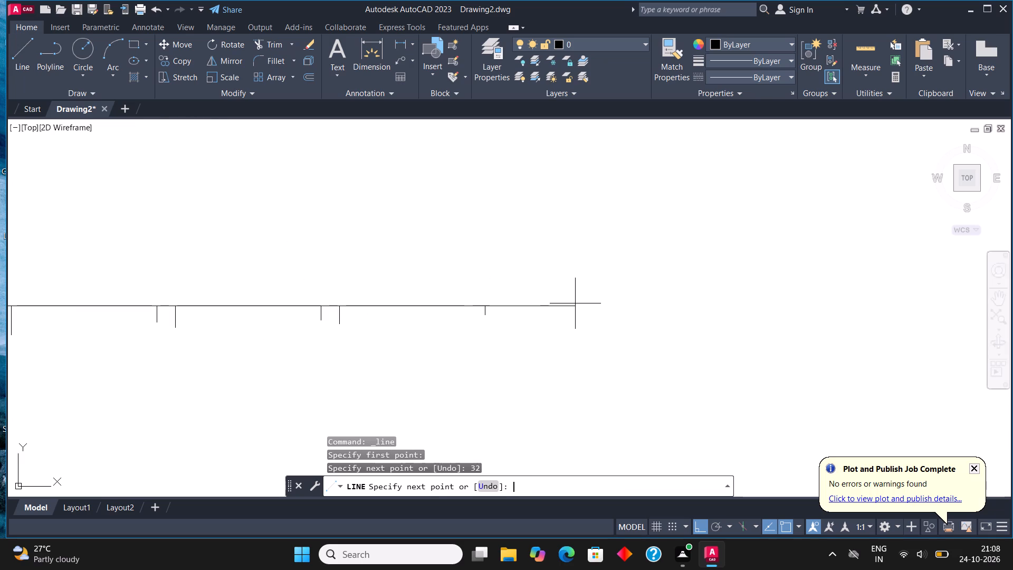
scroll(492, 311, up, 4)
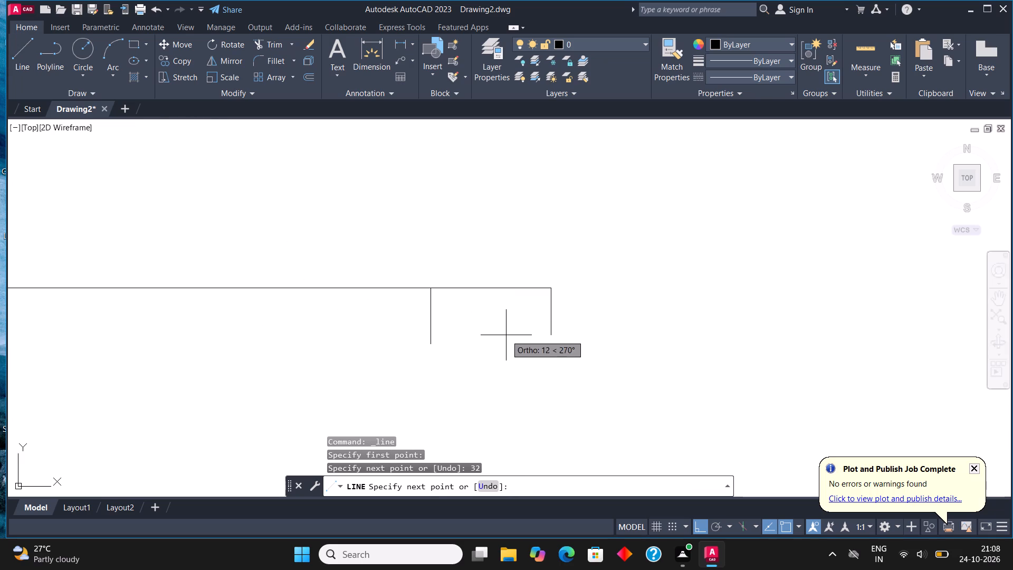
click(506, 335)
Draw a 2800 mm vertical line down from the left end of the top edge.
click(32, 56)
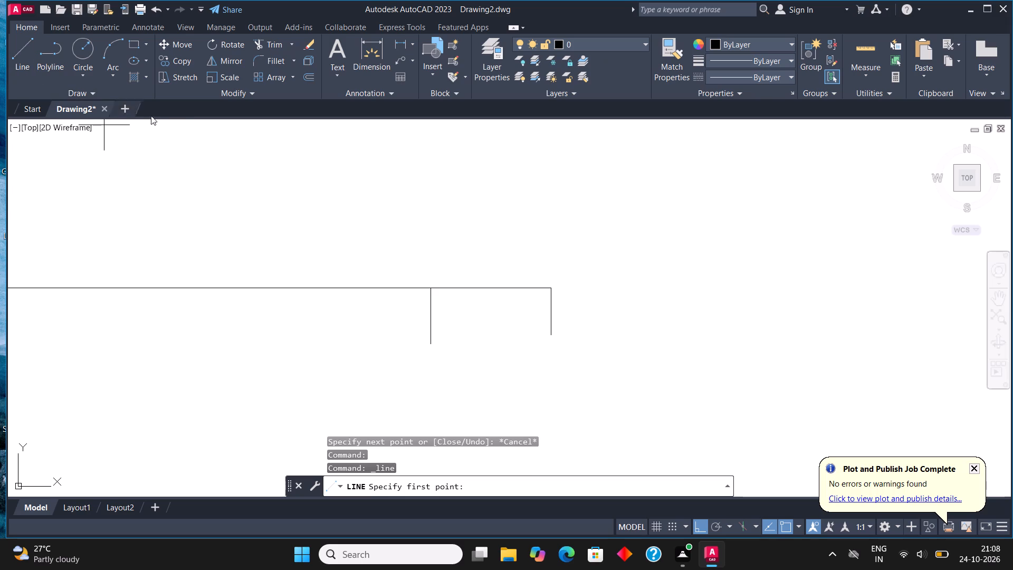
scroll(284, 186, down, 5)
middle_drag(294, 220, 861, 215)
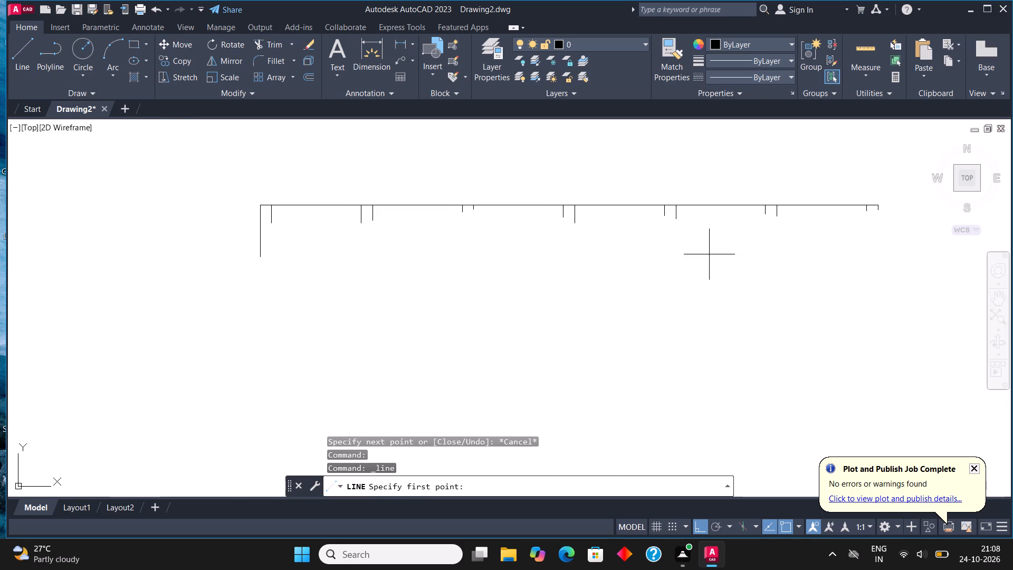
scroll(200, 184, up, 2)
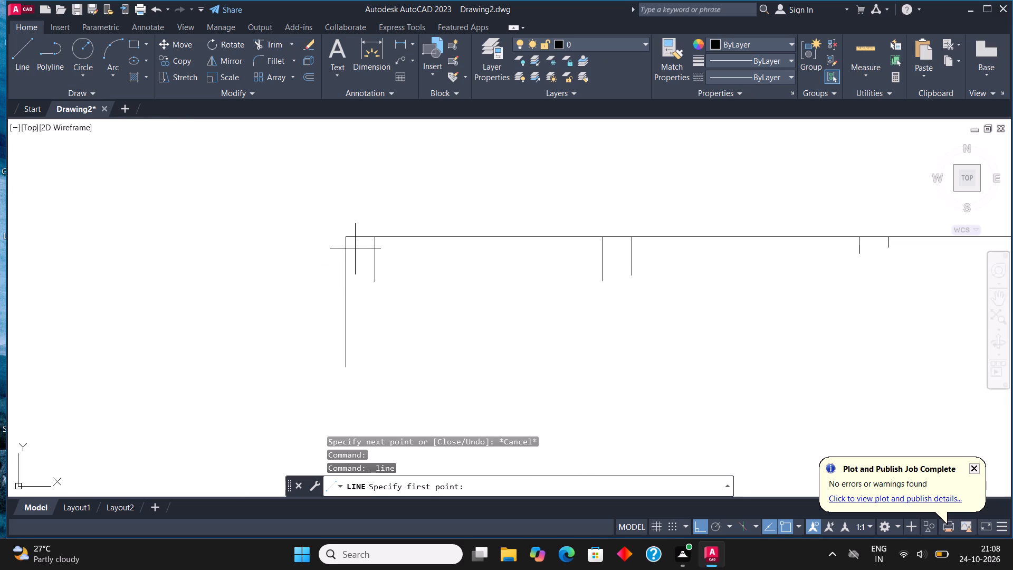
click(345, 234)
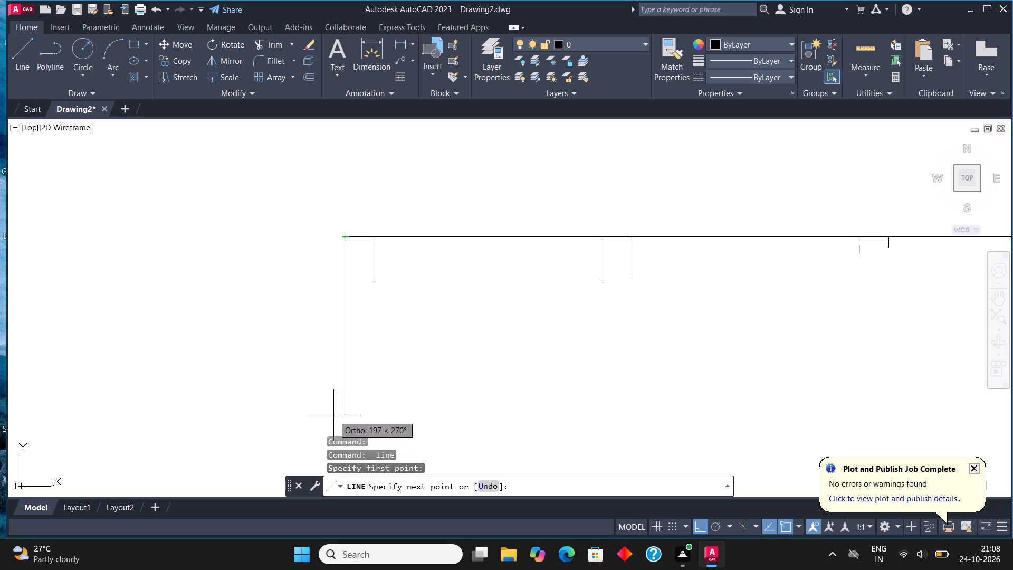
text(2800)
key(Return)
Continue from the lower end of the 2800 mm line with a horizontal bottom line about 1668 mm rightward.
scroll(333, 415, down, 5)
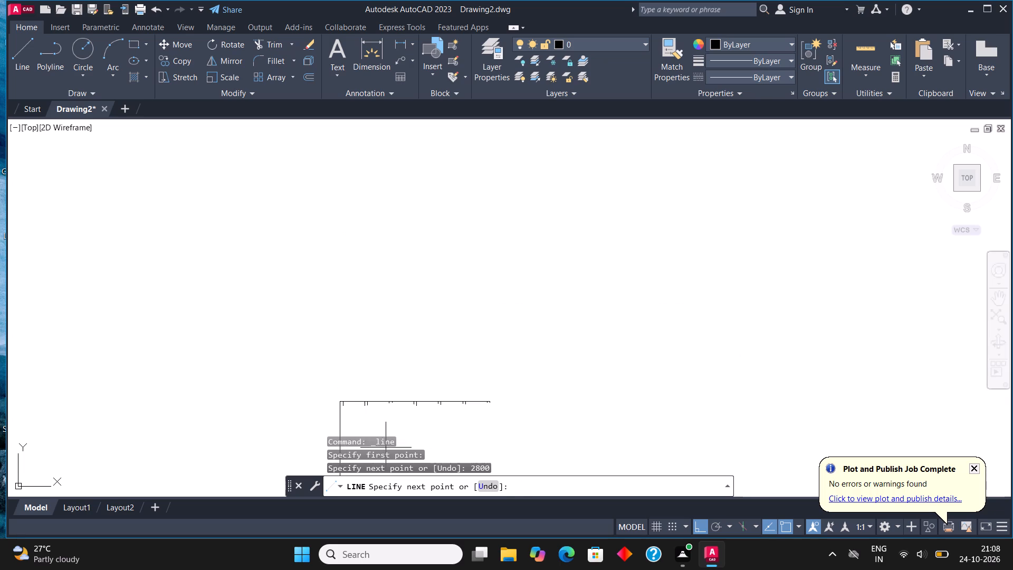
middle_drag(395, 366, 395, 160)
middle_drag(416, 394, 413, 326)
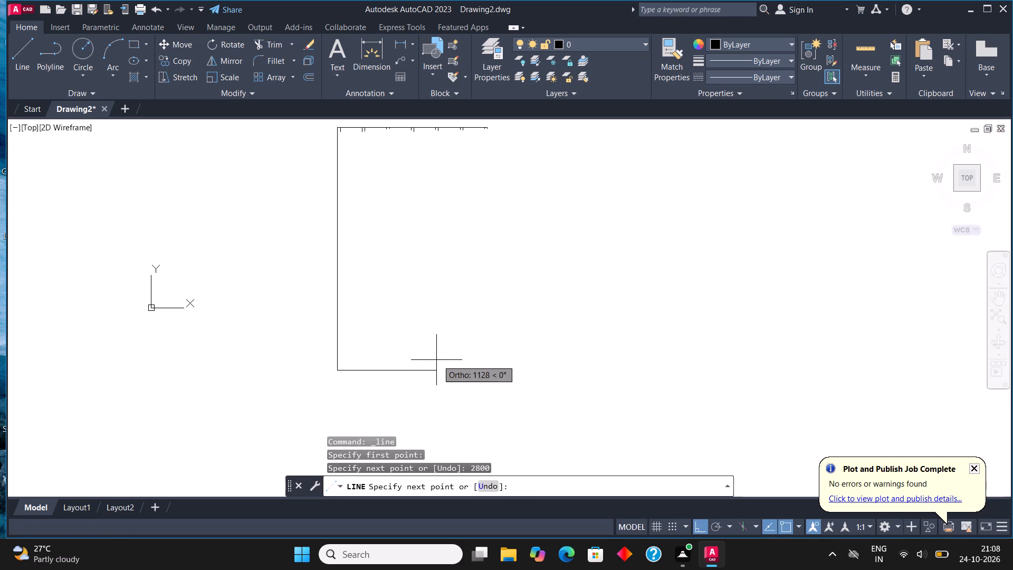
scroll(441, 381, down, 1)
scroll(472, 225, up, 1)
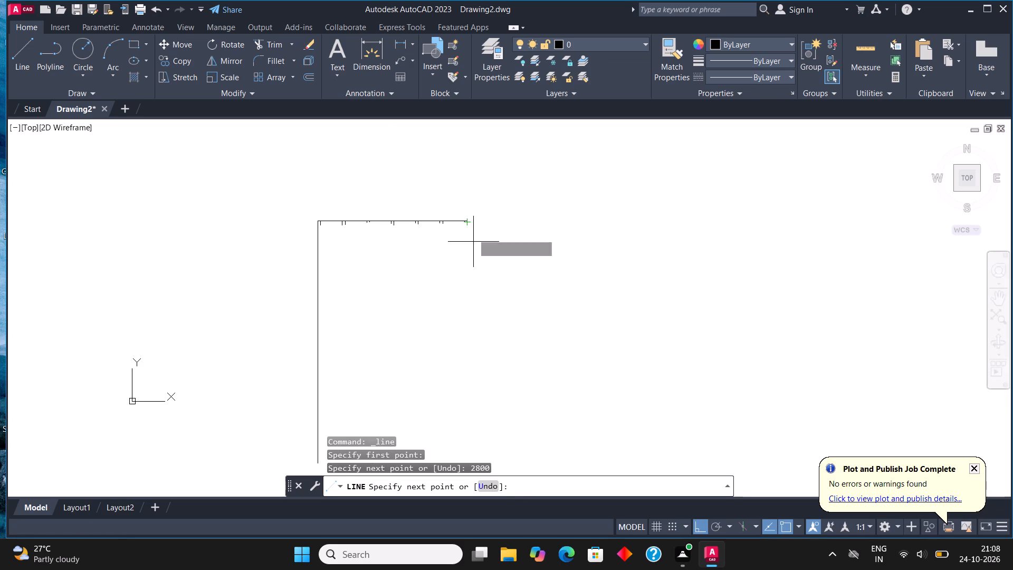
scroll(483, 368, down, 1)
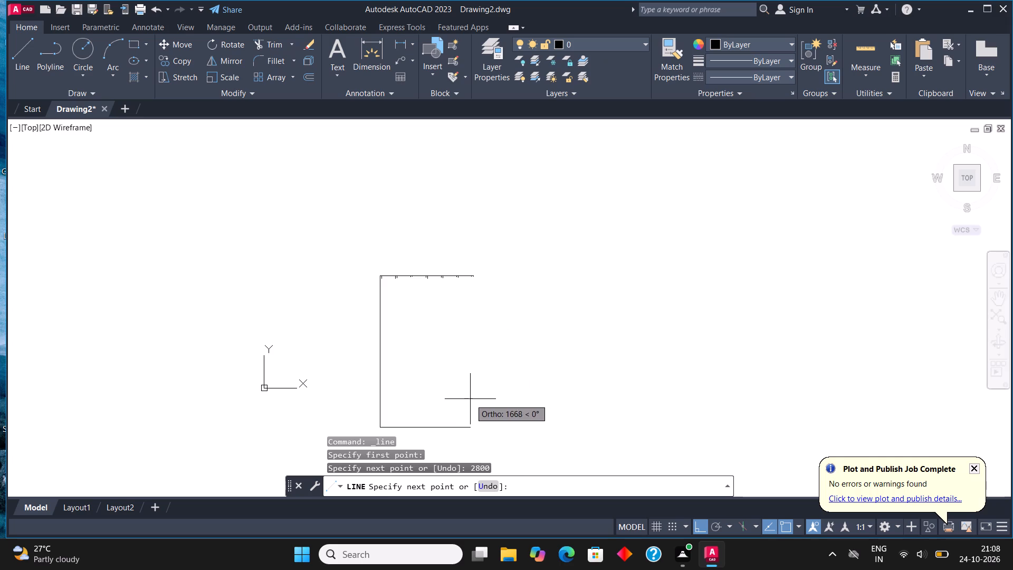
click(469, 398)
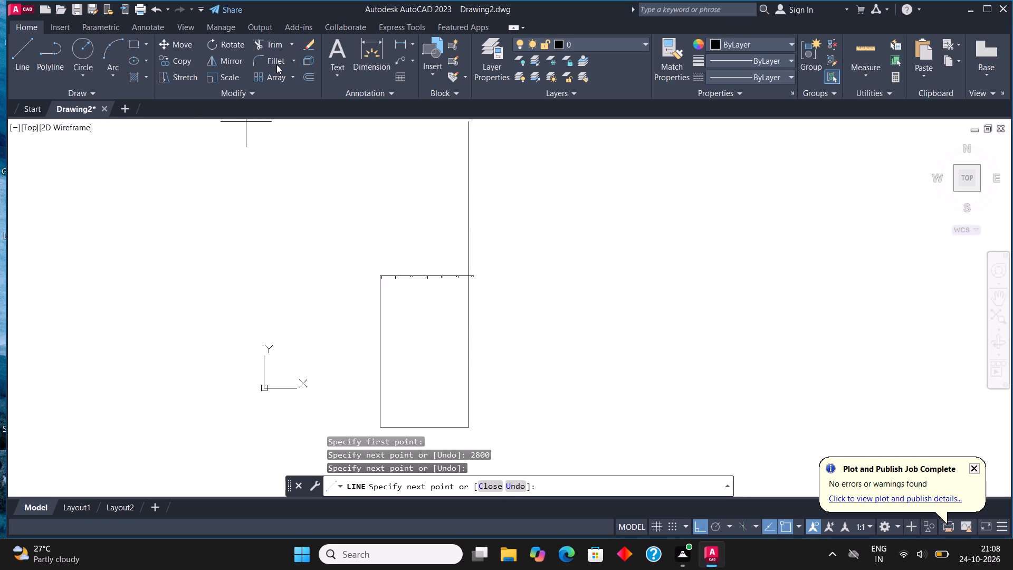
Fillet the bottom line with the short vertical segment at the top edge's right end to close the outline's right side.
click(276, 64)
click(460, 427)
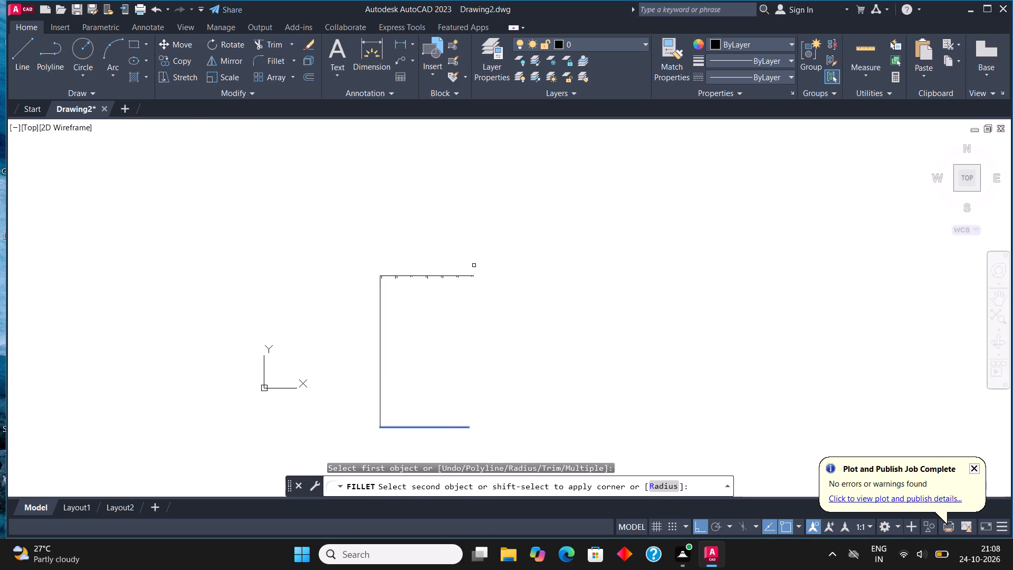
scroll(474, 265, up, 5)
click(454, 319)
Extend the first inner division to the bottom edge with a vertical line from the lower end of its short segment.
scroll(463, 258, down, 4)
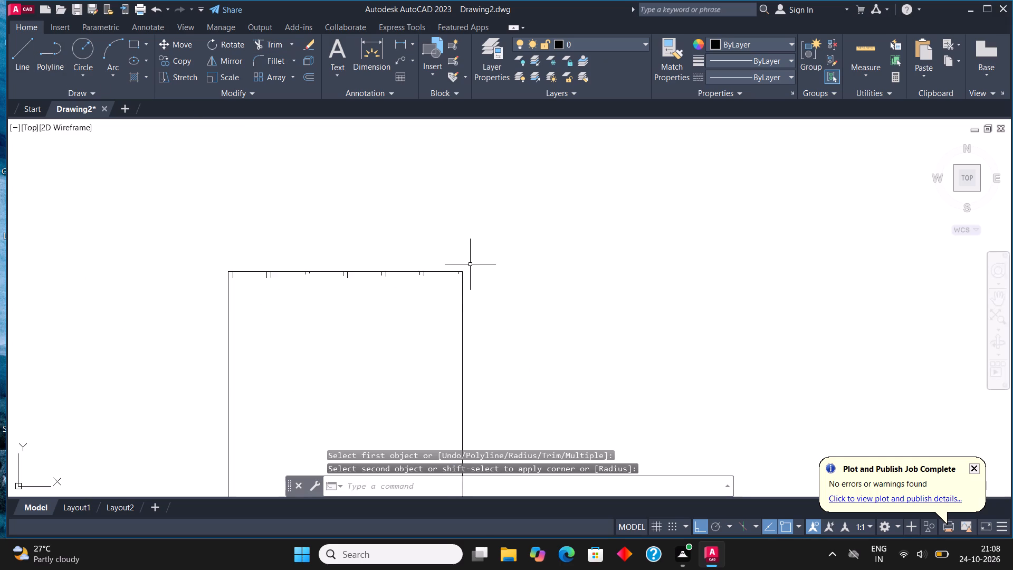
scroll(469, 265, down, 2)
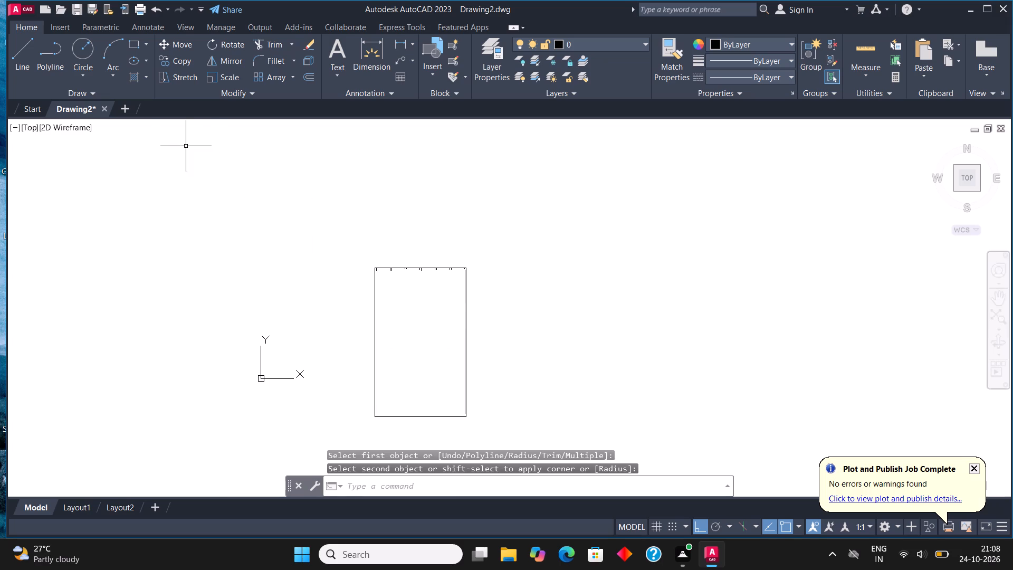
click(12, 60)
scroll(374, 271, up, 4)
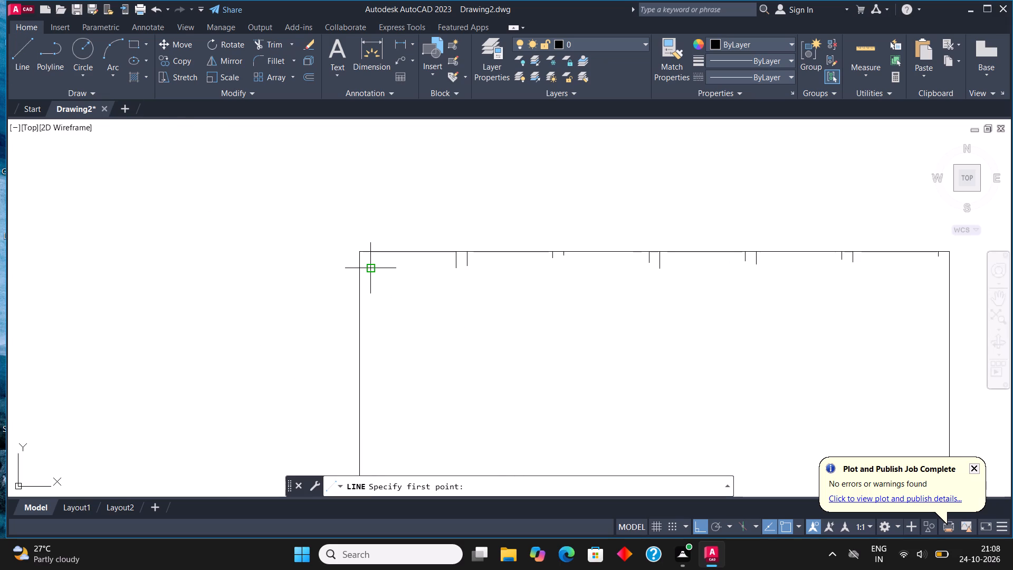
click(369, 265)
scroll(369, 265, down, 3)
middle_drag(372, 378, 386, 242)
scroll(380, 367, up, 4)
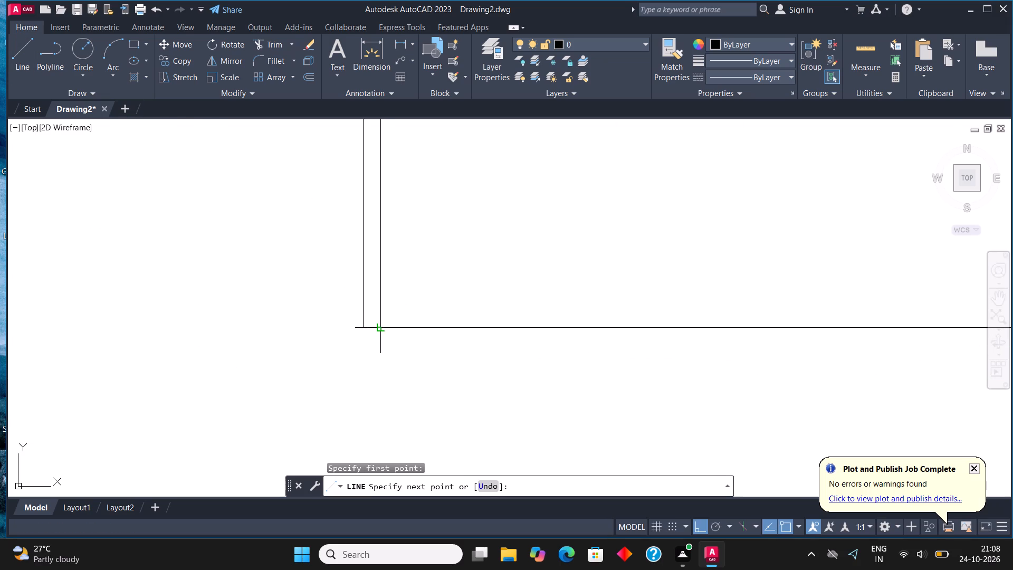
click(382, 329)
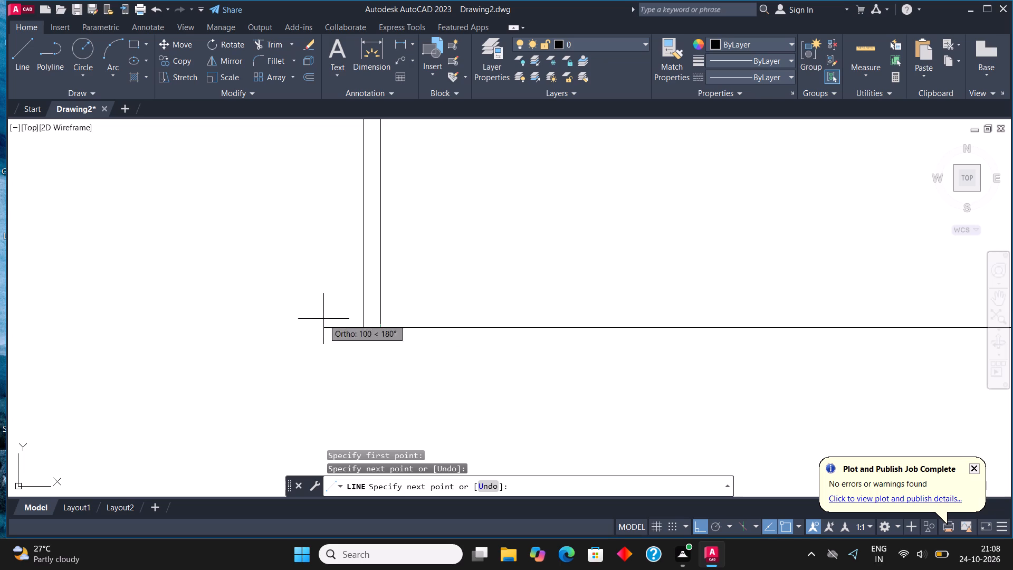
Draw a vertical line from the lower end of the second inner division's short segment down to the bottom edge.
click(26, 52)
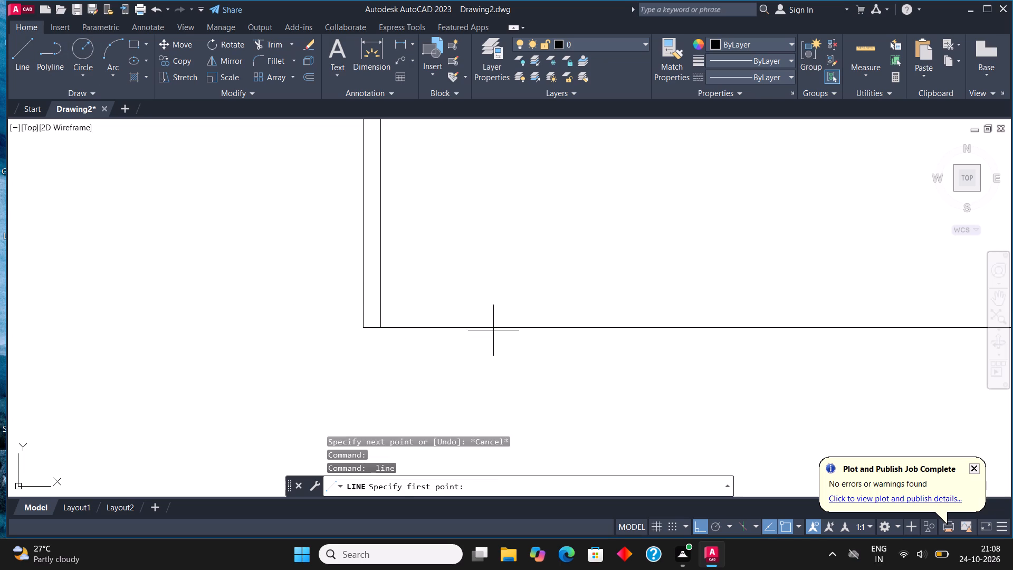
scroll(528, 386, down, 4)
scroll(527, 146, up, 4)
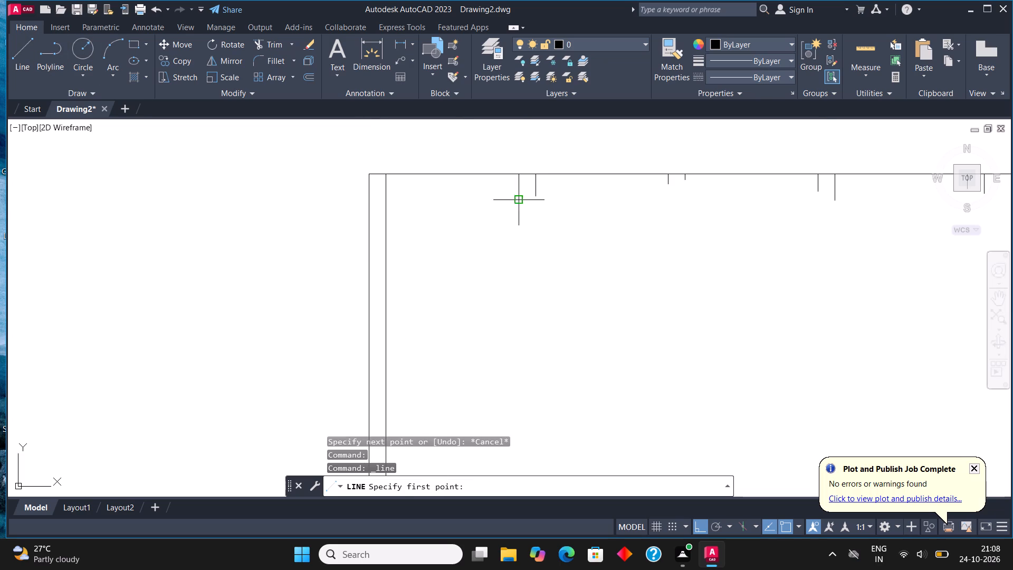
click(519, 196)
scroll(519, 196, down, 5)
middle_drag(534, 296, 533, 296)
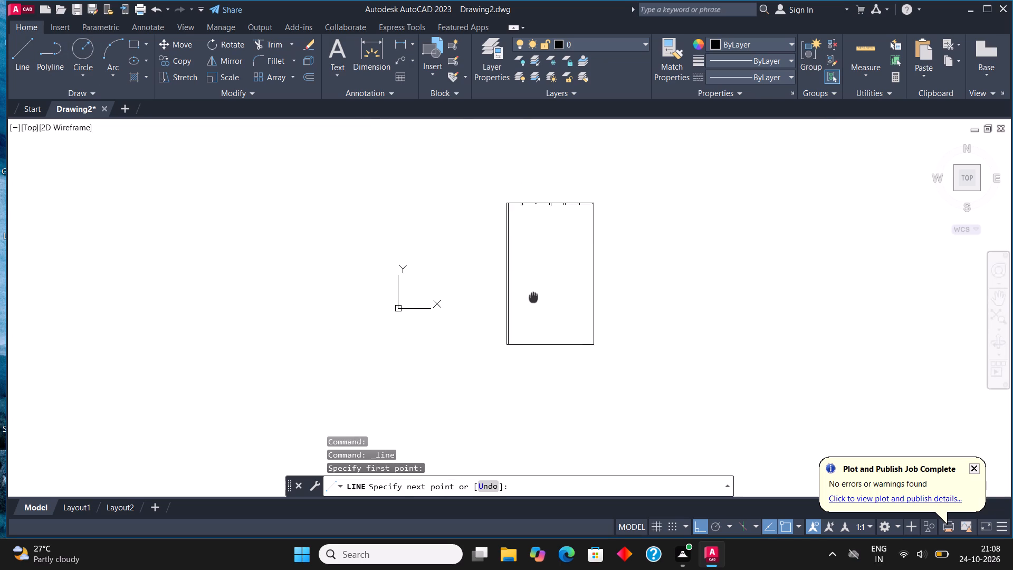
middle_drag(533, 296, 532, 269)
scroll(525, 301, up, 4)
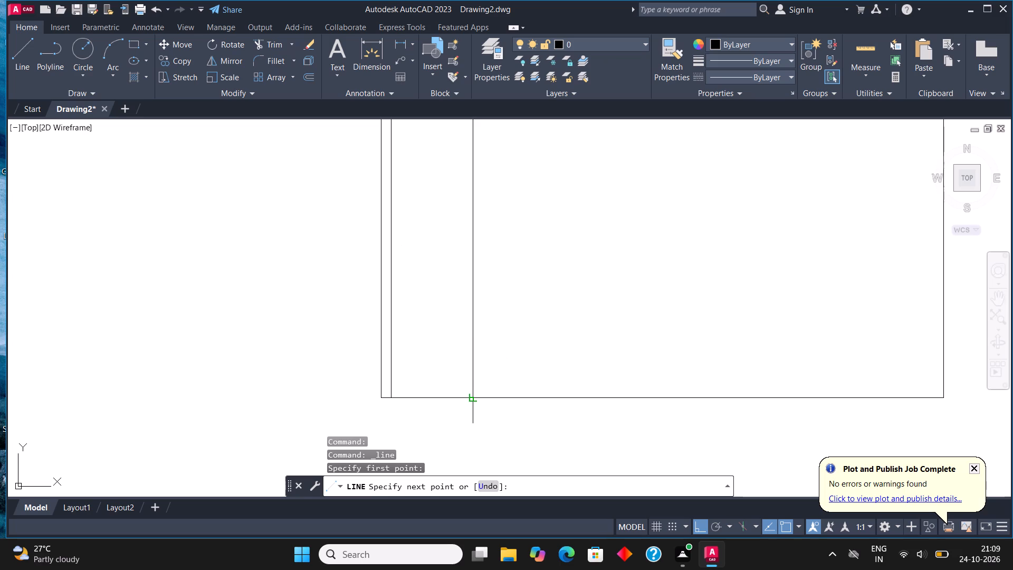
click(470, 395)
Draw a vertical line from the lower end of the third inner division's short segment down to the bottom edge.
click(27, 47)
scroll(538, 319, down, 5)
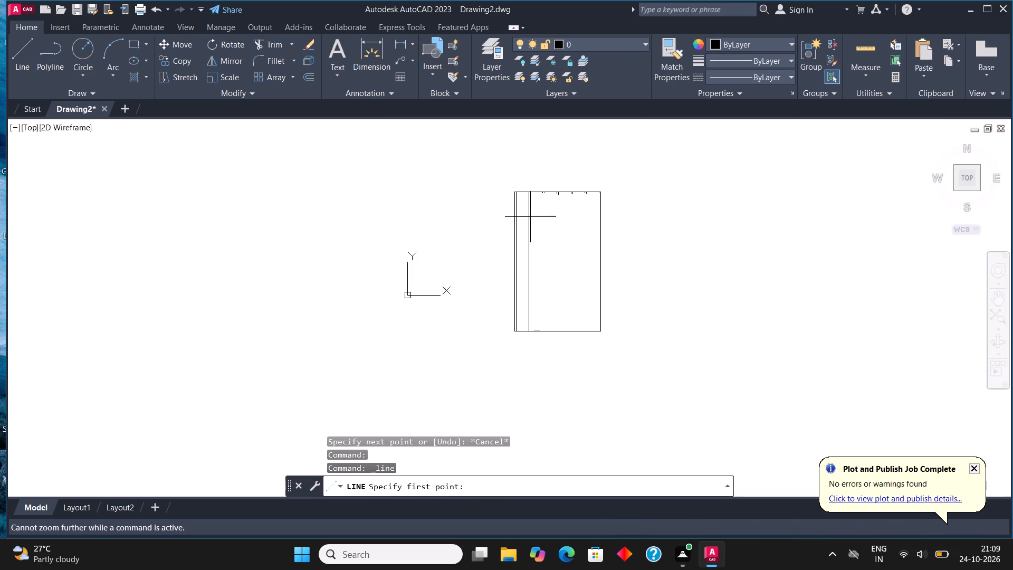
scroll(529, 193, up, 6)
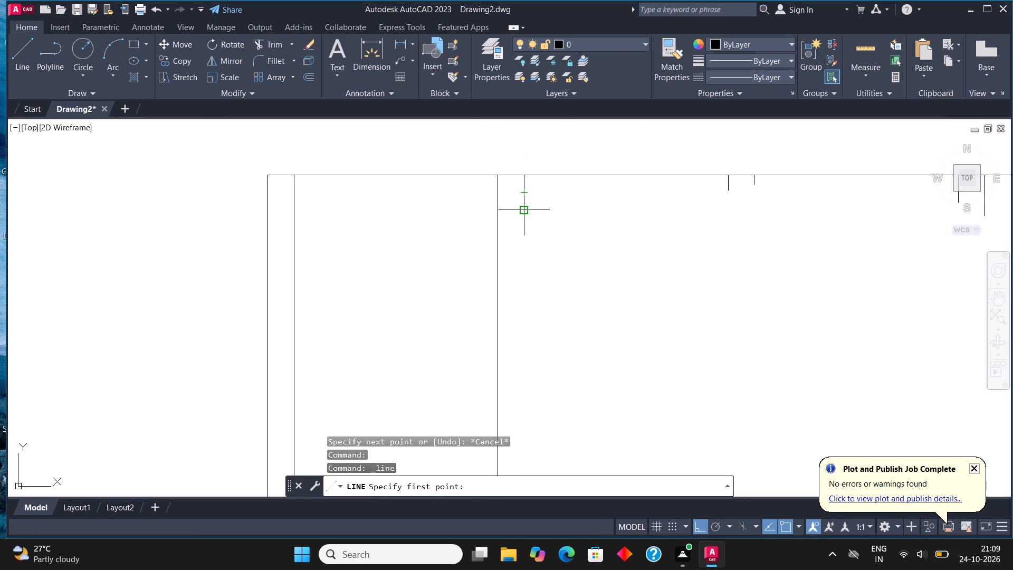
click(526, 210)
scroll(526, 216, down, 5)
scroll(536, 408, up, 3)
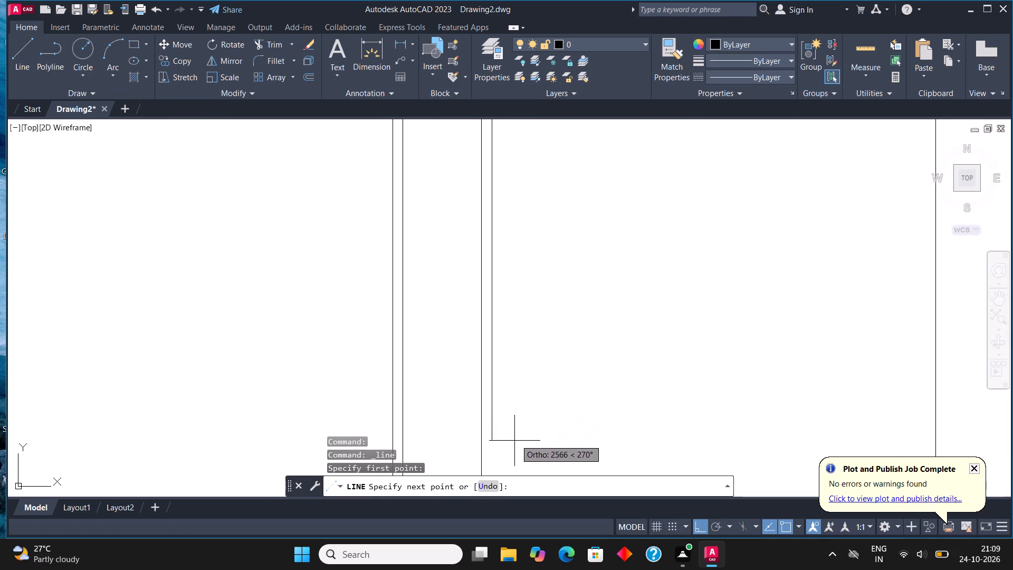
scroll(514, 441, down, 2)
scroll(501, 469, up, 2)
click(505, 455)
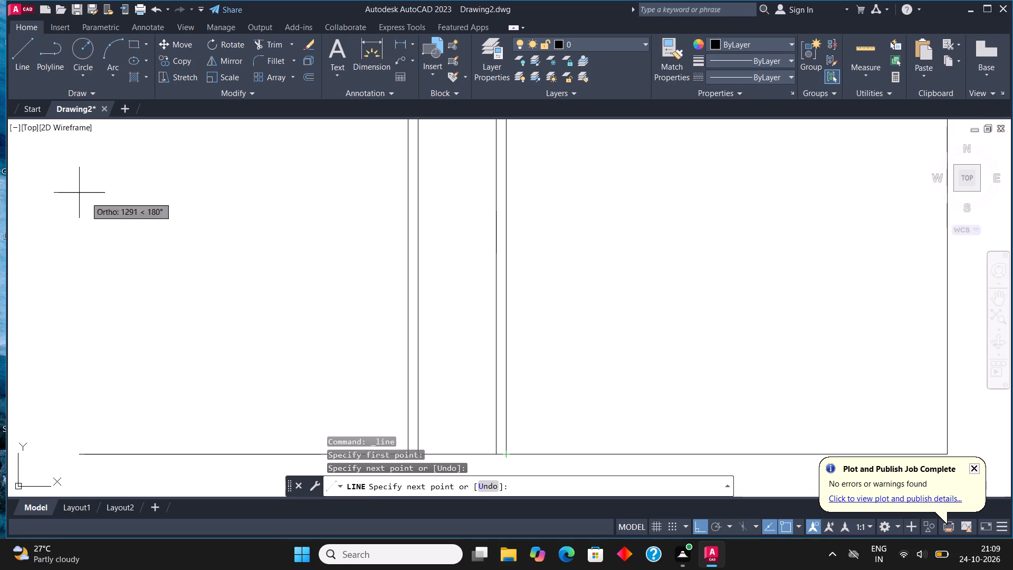
Draw a vertical line from the fourth inner division's point on the top edge down to the bottom edge.
click(21, 46)
scroll(485, 329, down, 4)
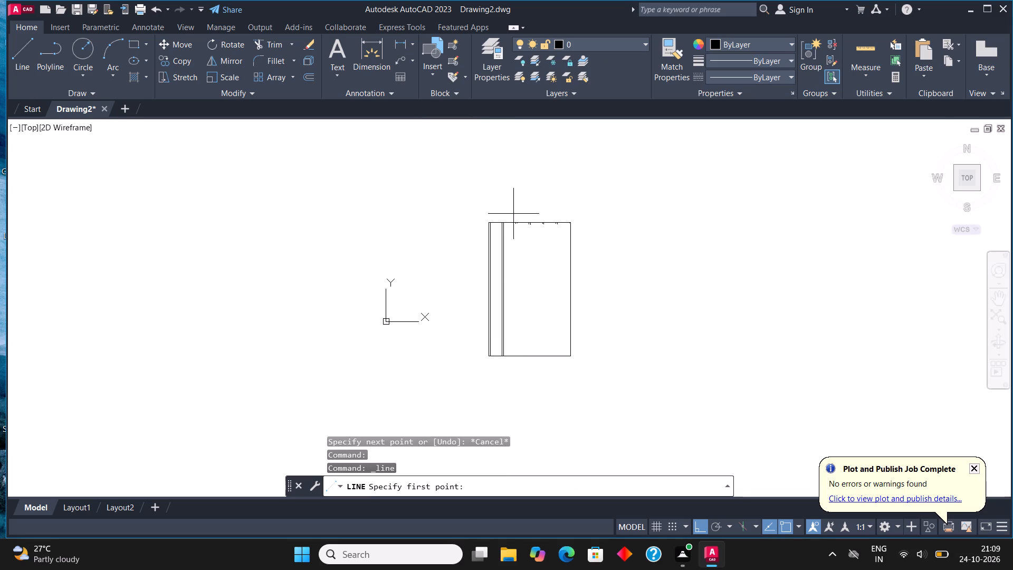
scroll(512, 224, up, 3)
scroll(532, 182, up, 3)
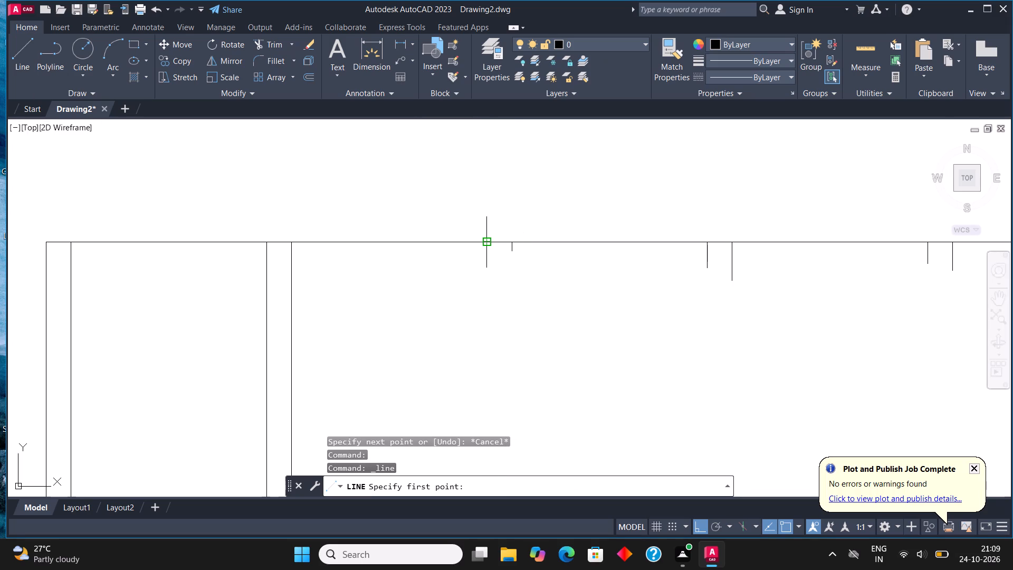
click(485, 241)
scroll(485, 241, down, 9)
scroll(478, 355, up, 2)
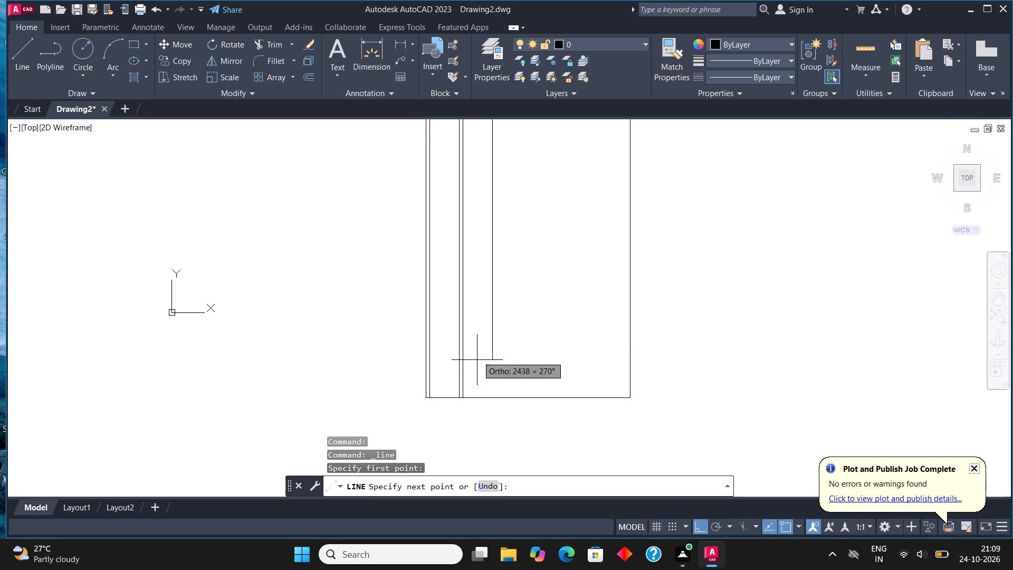
scroll(474, 368, up, 1)
scroll(493, 406, up, 2)
click(511, 429)
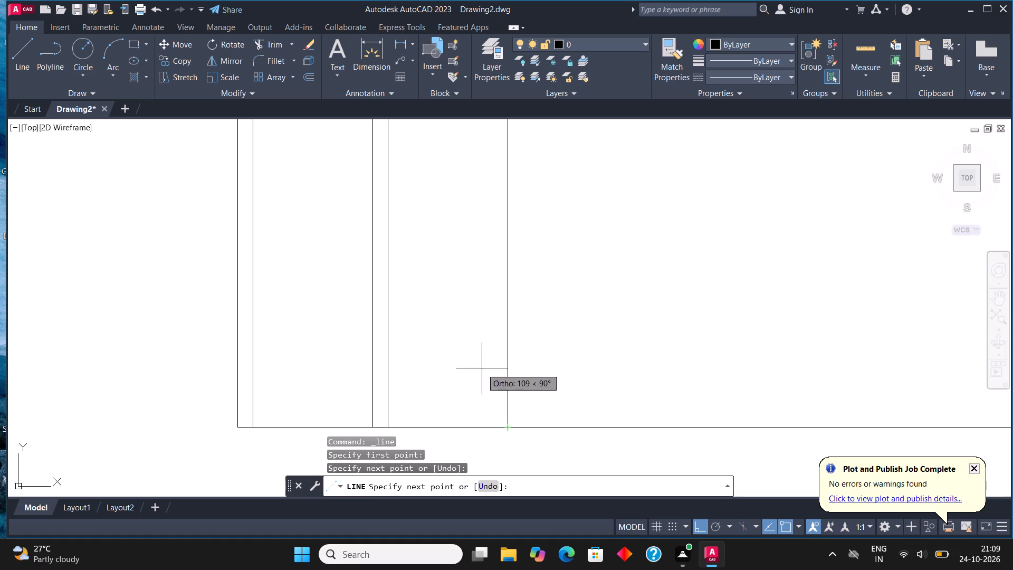
Draw a vertical line from the fifth inner division's point on the top edge down to the bottom edge.
click(27, 52)
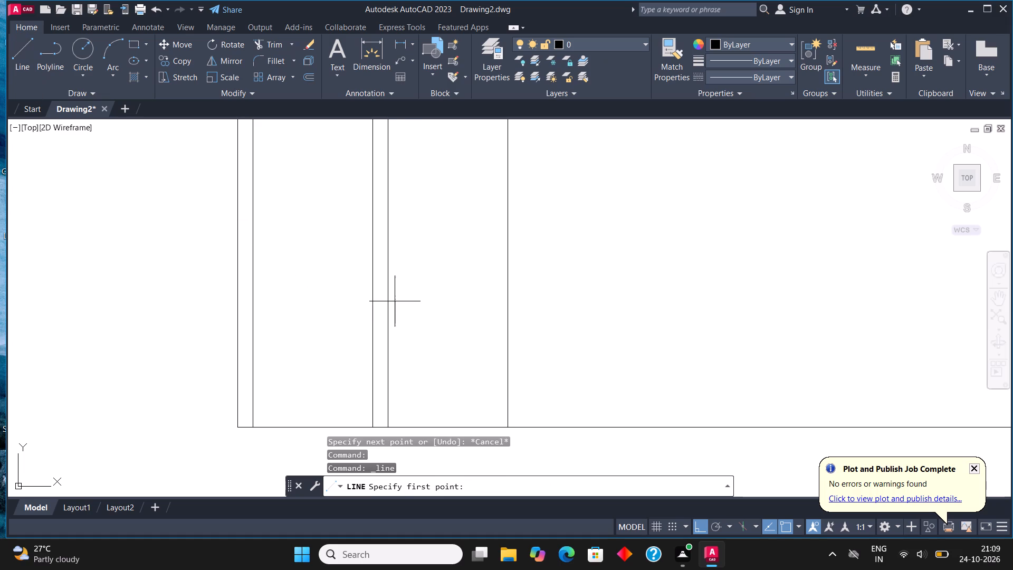
scroll(465, 340, down, 2)
scroll(476, 265, down, 2)
scroll(493, 330, down, 2)
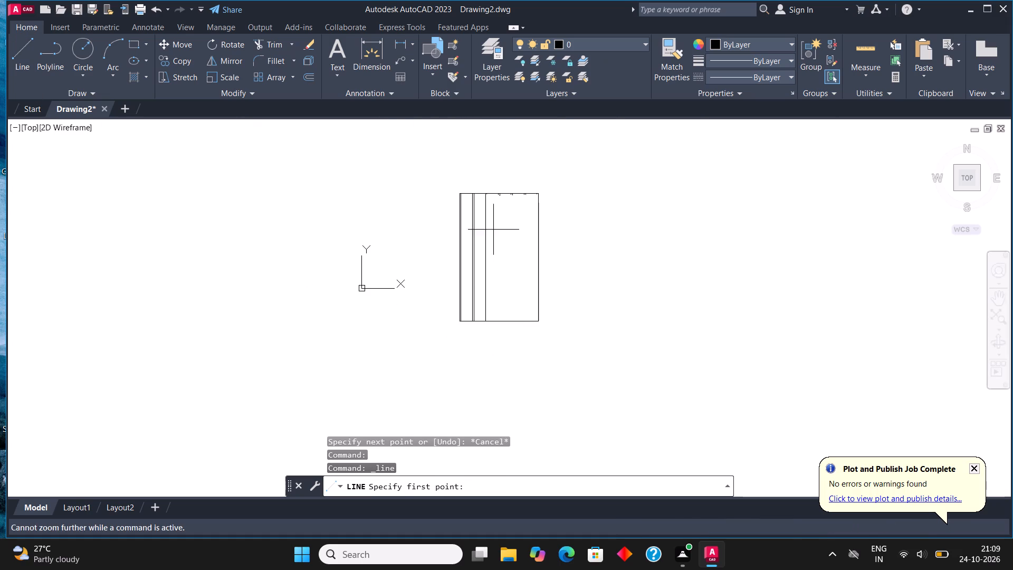
scroll(490, 195, up, 7)
click(471, 186)
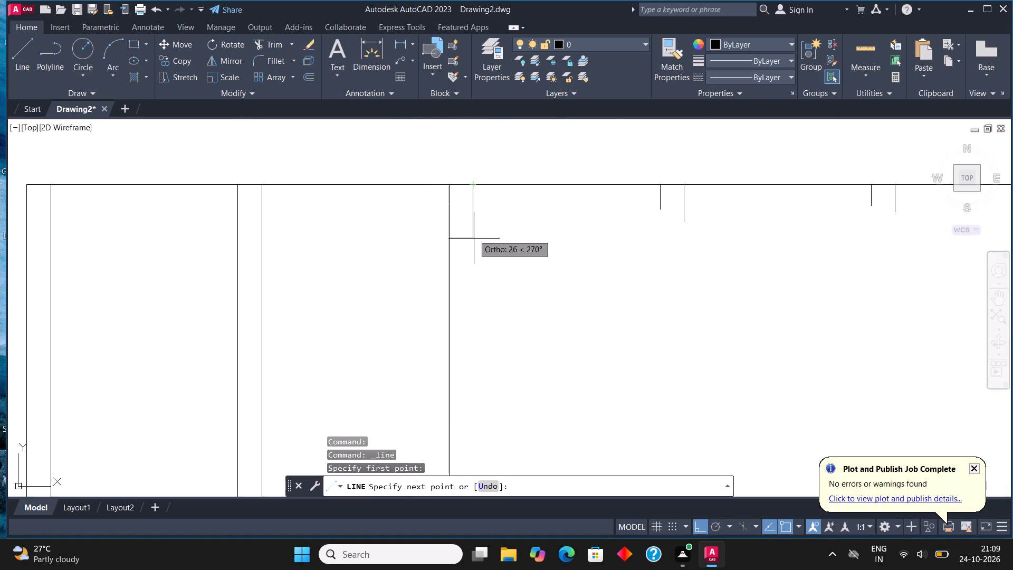
scroll(494, 353, down, 3)
middle_drag(504, 306, 513, 163)
scroll(517, 192, down, 2)
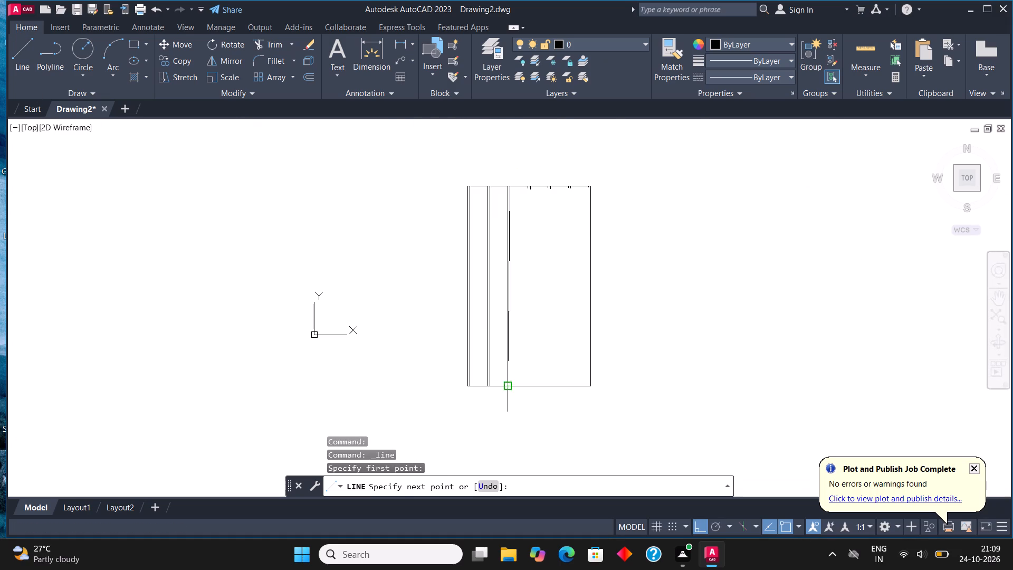
scroll(508, 387, up, 3)
click(508, 387)
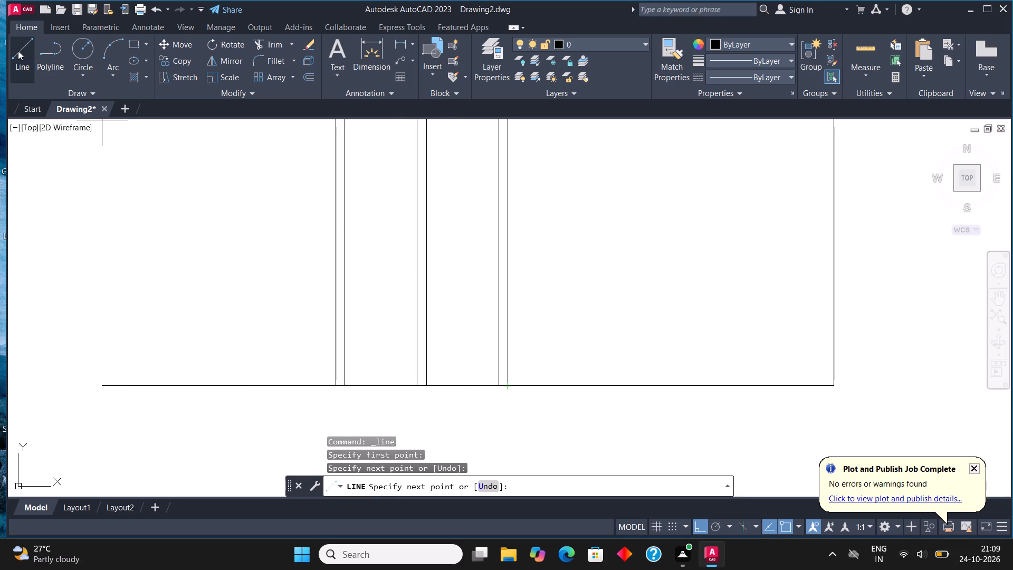
Draw a vertical line from the lower end of the sixth inner division's short segment down to the bottom edge.
click(18, 51)
scroll(413, 362, down, 6)
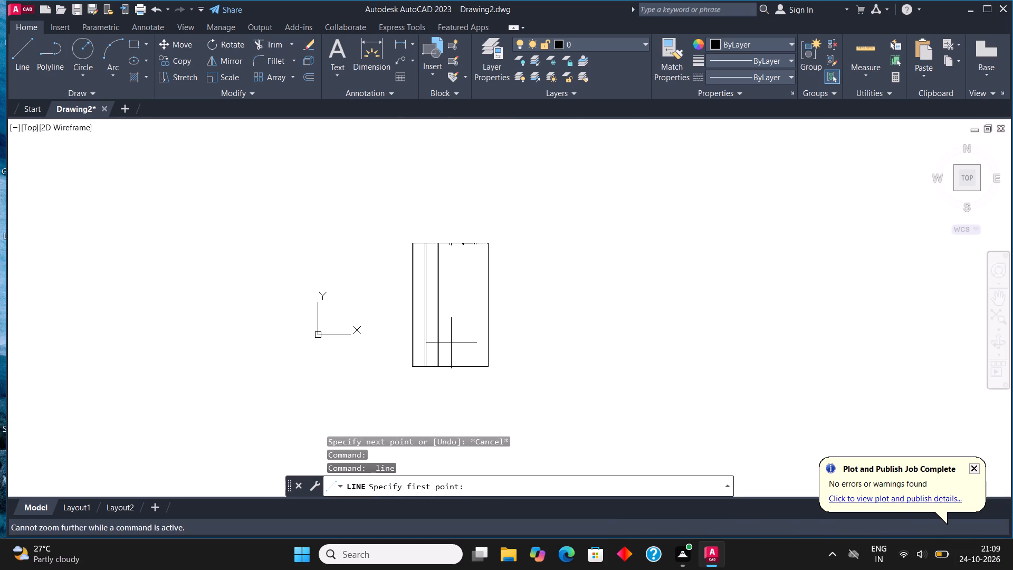
scroll(445, 232, up, 4)
scroll(455, 329, up, 2)
click(451, 293)
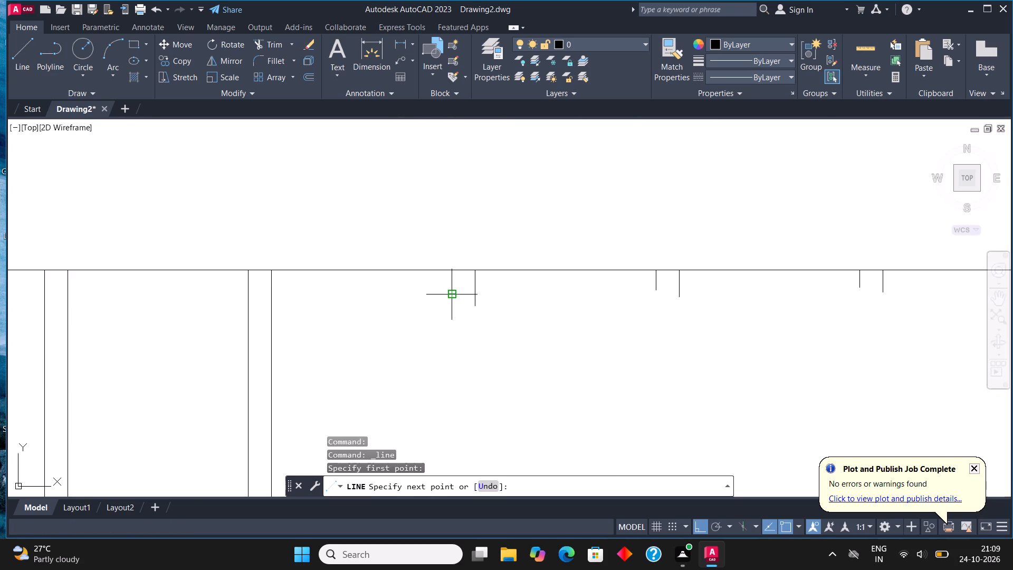
scroll(451, 293, down, 9)
scroll(451, 419, up, 4)
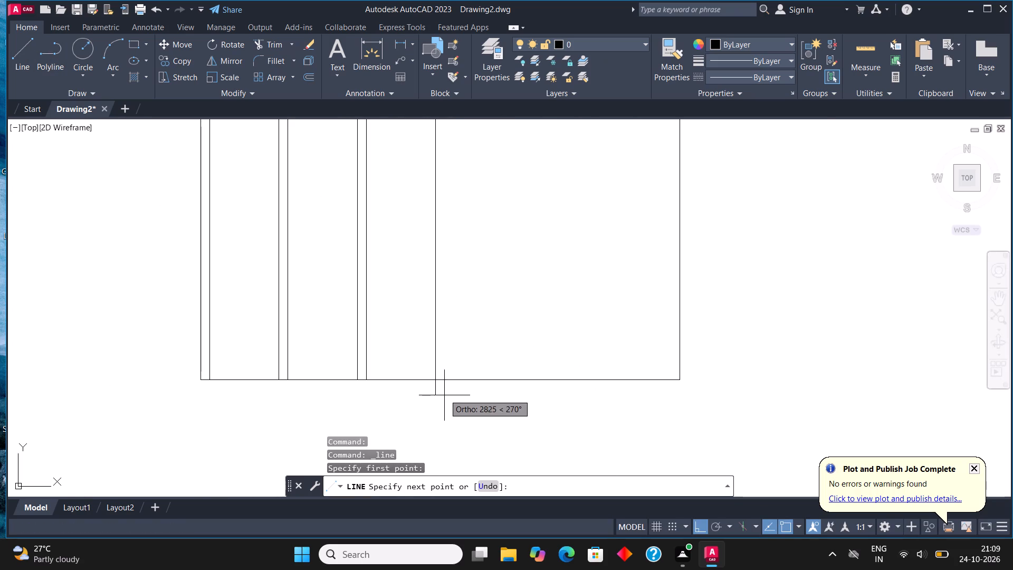
click(432, 376)
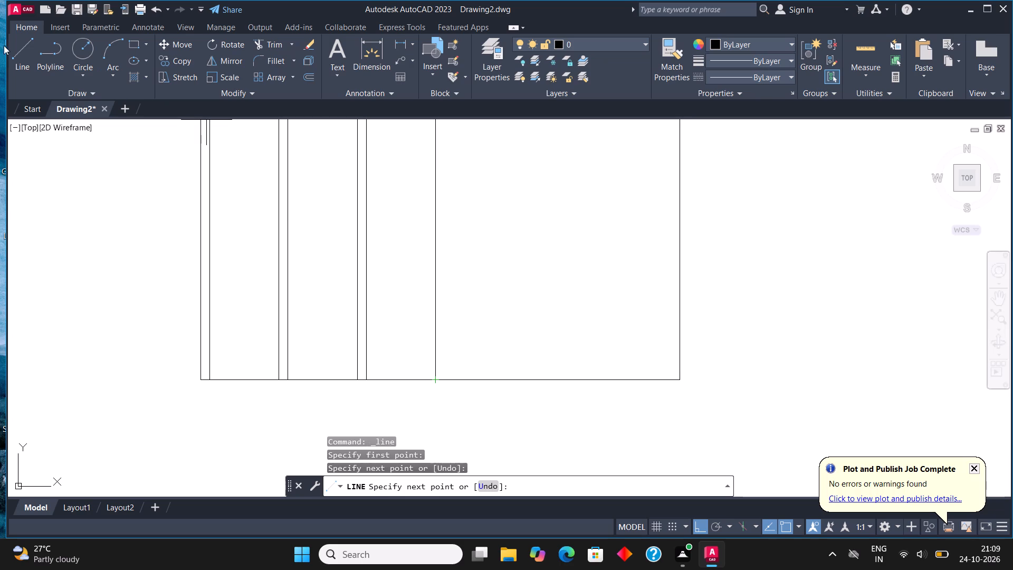
Draw a vertical line from the lower end of the seventh inner division's short segment down to the bottom edge.
click(18, 55)
scroll(419, 295, down, 4)
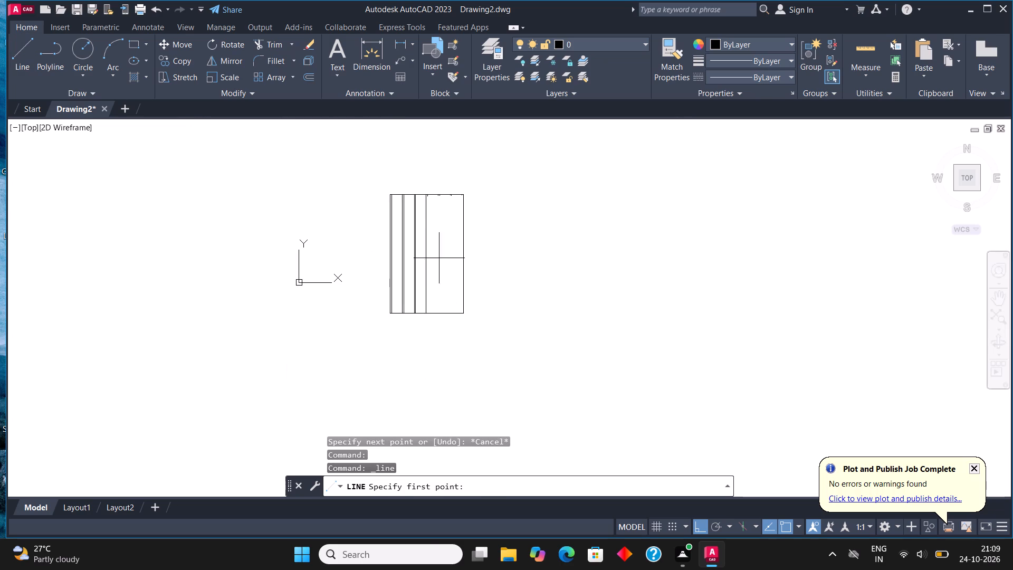
scroll(422, 192, up, 4)
click(439, 220)
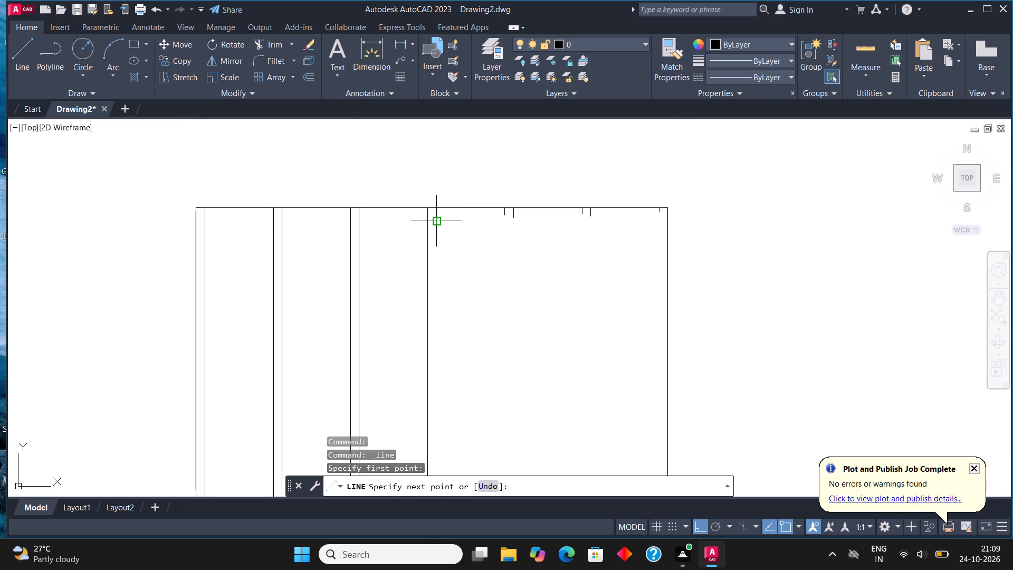
scroll(438, 220, down, 4)
scroll(438, 328, up, 3)
click(431, 365)
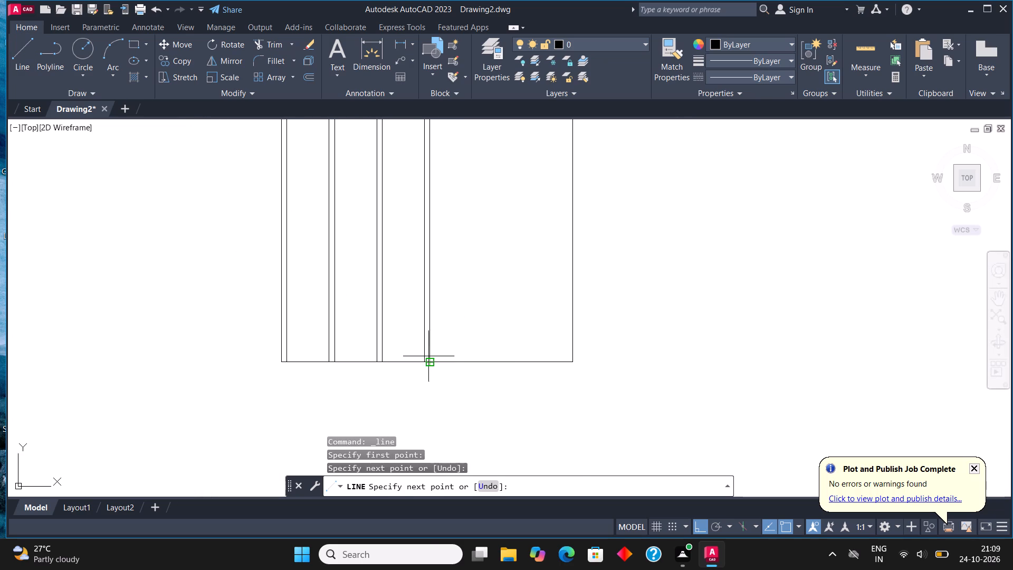
Draw a vertical line from the lower end of the eighth inner division's short segment down to the bottom edge.
click(31, 53)
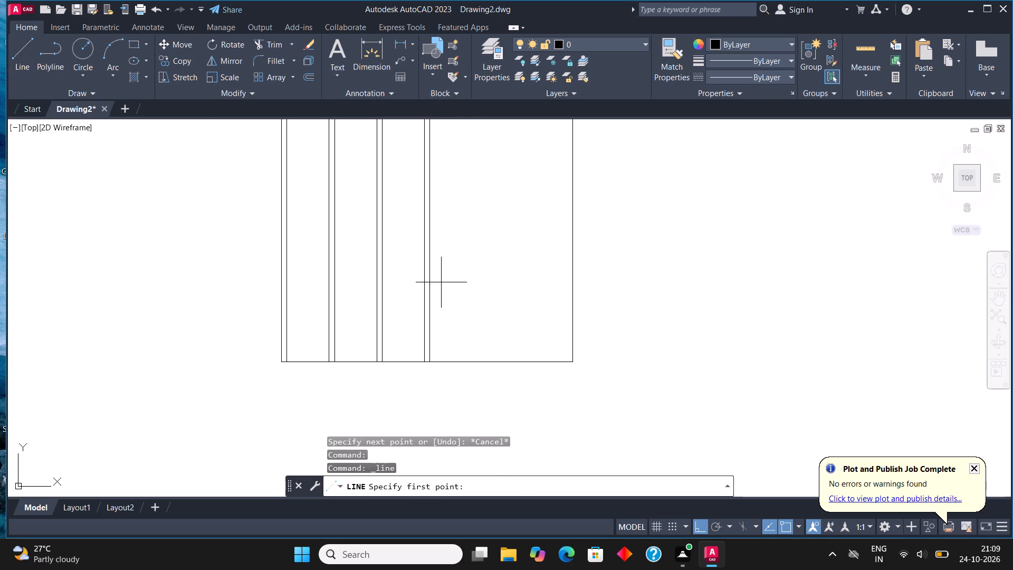
scroll(476, 305, down, 3)
scroll(479, 197, up, 5)
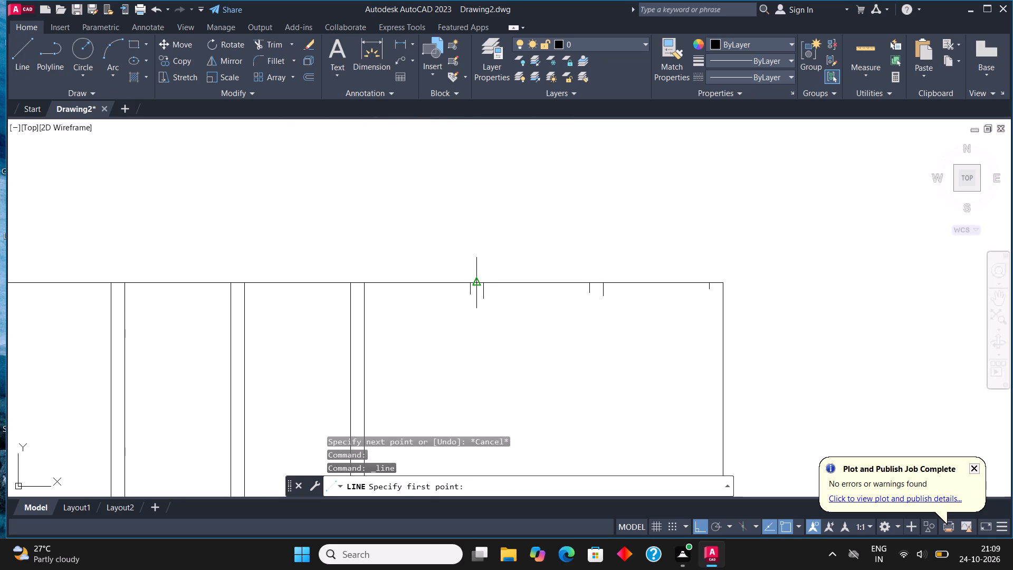
click(471, 290)
scroll(471, 290, down, 5)
middle_click(449, 426)
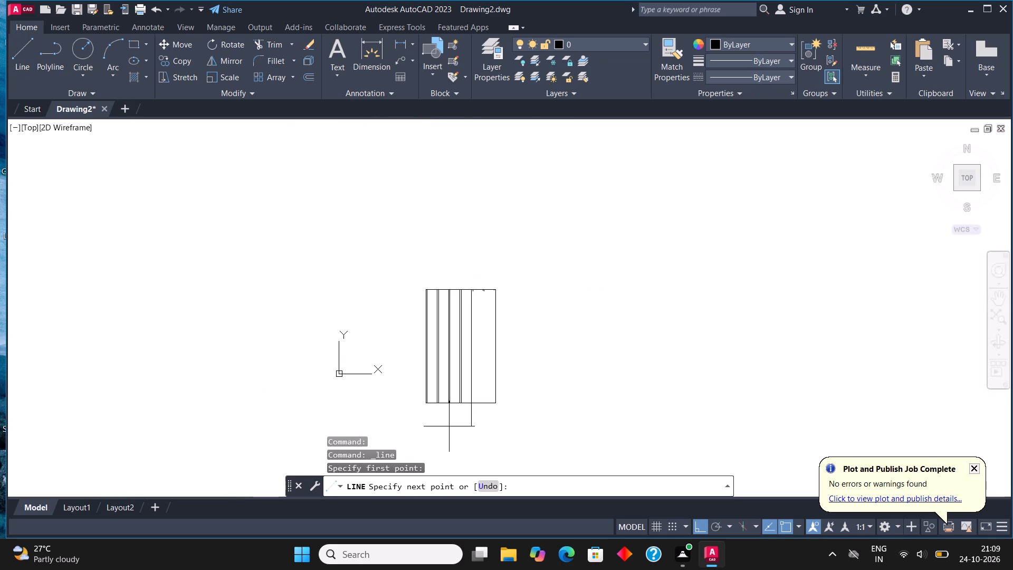
scroll(466, 398, up, 4)
click(482, 431)
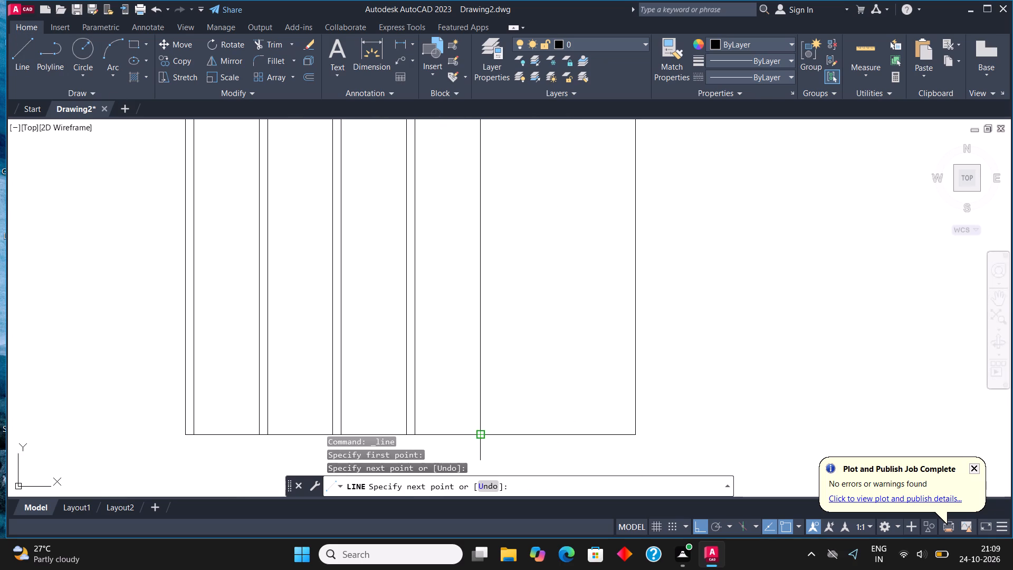
Draw a vertical line from the lower end of the ninth inner division's short segment down to the bottom edge.
click(16, 44)
scroll(430, 318, down, 2)
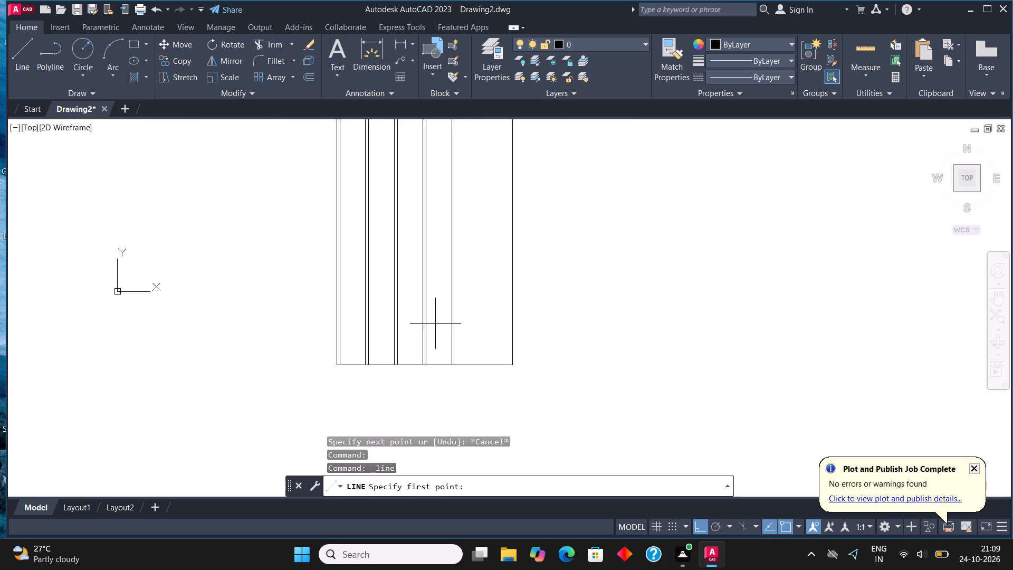
scroll(438, 326, down, 3)
scroll(437, 283, up, 4)
scroll(433, 259, down, 6)
scroll(441, 213, up, 3)
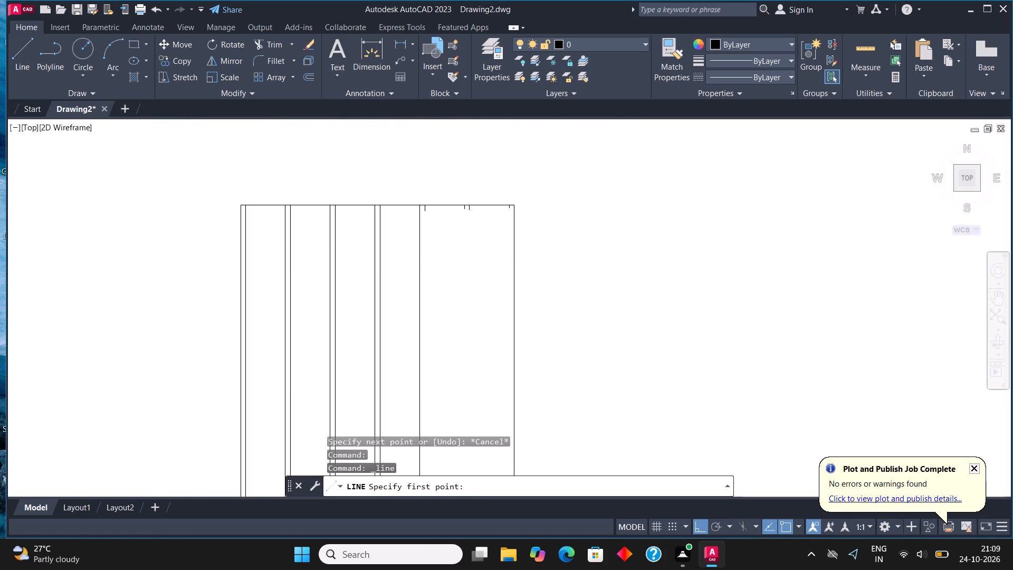
scroll(441, 211, up, 2)
click(395, 213)
scroll(395, 213, down, 4)
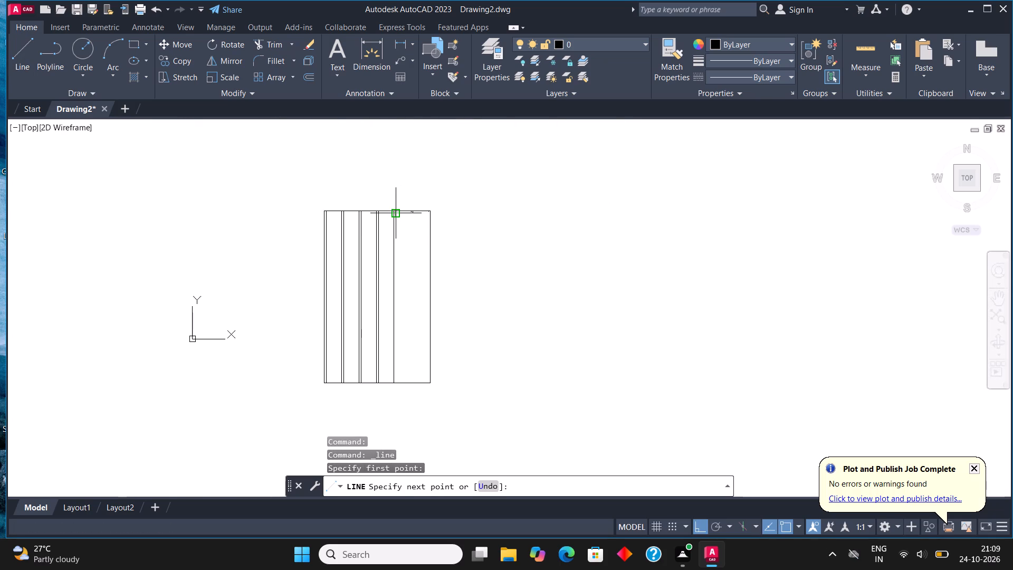
scroll(400, 386, up, 6)
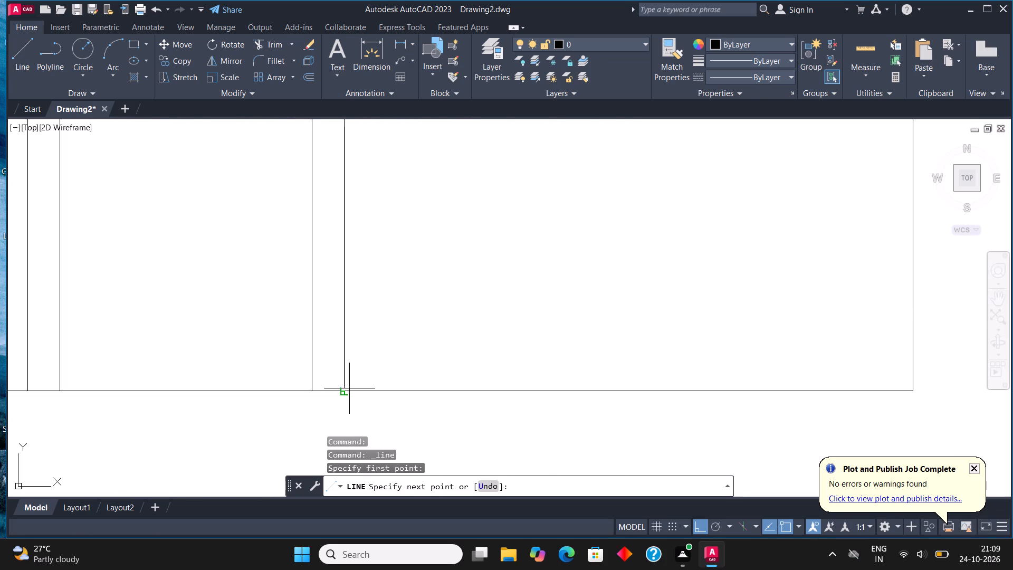
click(346, 393)
Draw a vertical line from the lower end of the tenth inner division's short segment down to the bottom edge.
click(19, 55)
scroll(447, 329, down, 3)
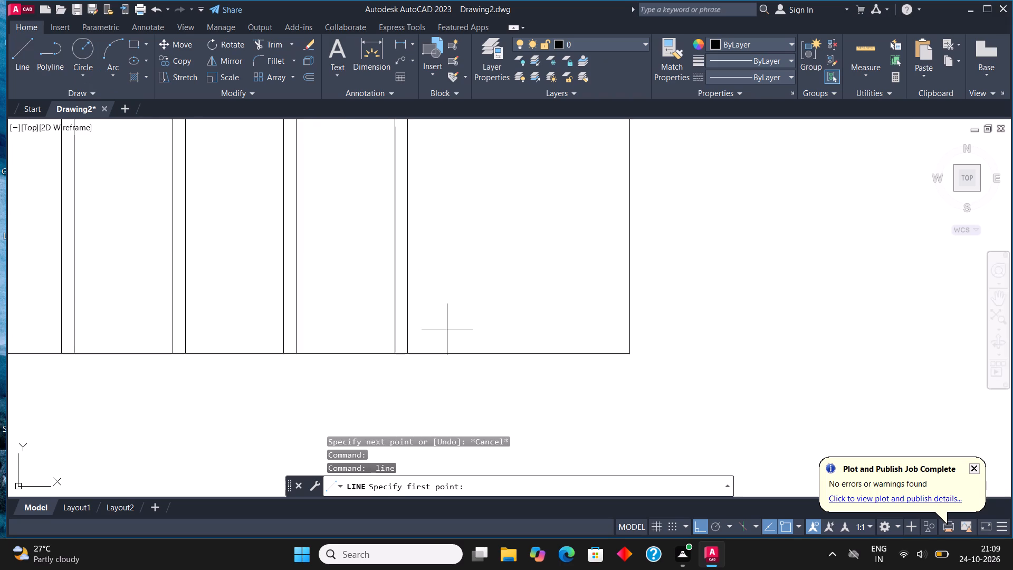
scroll(447, 329, down, 3)
scroll(457, 169, up, 4)
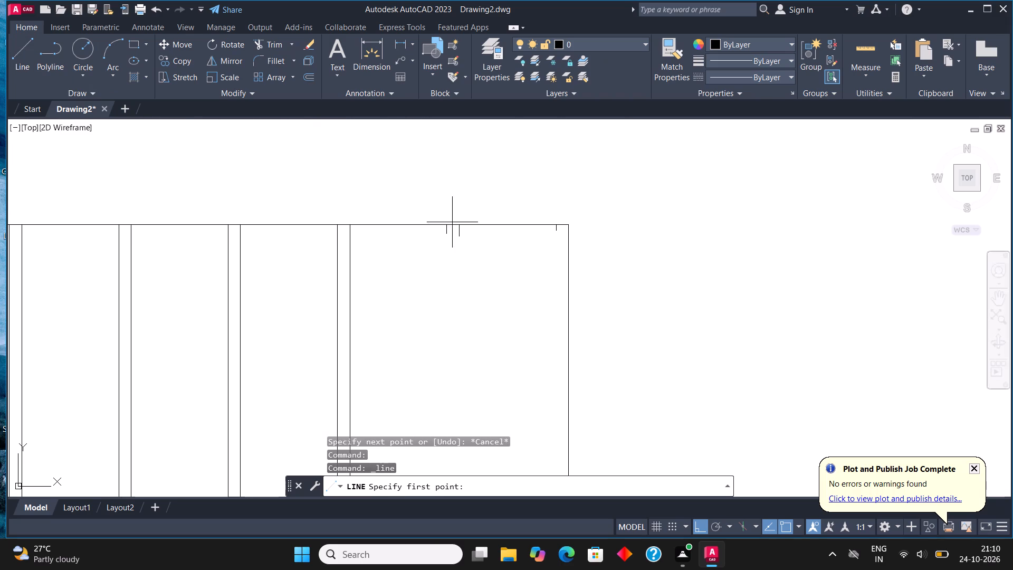
click(448, 233)
scroll(448, 233, down, 5)
scroll(441, 348, up, 3)
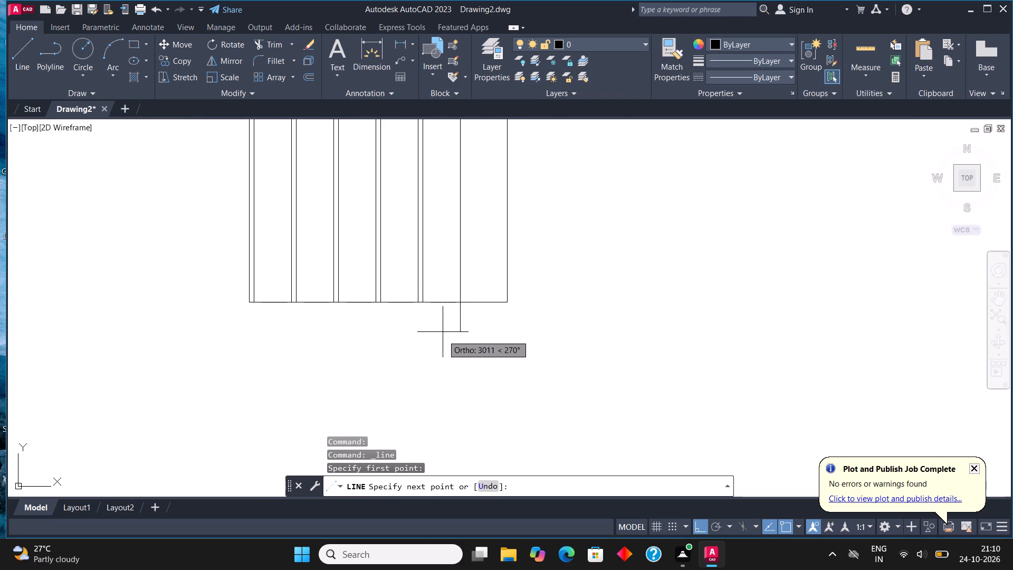
click(458, 306)
Draw a vertical line from the lower end of the eleventh inner division's short segment down to the bottom edge.
click(27, 45)
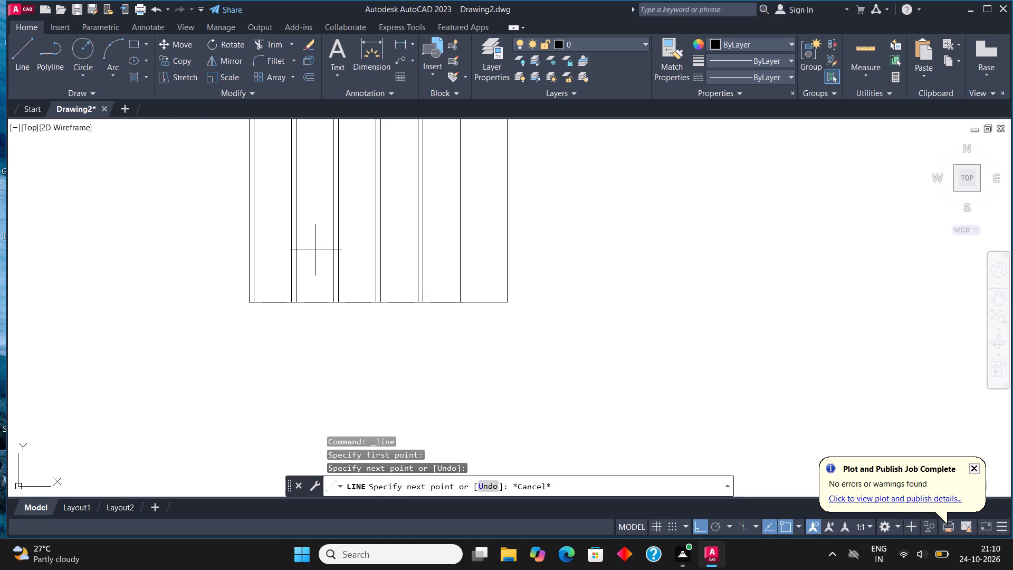
scroll(434, 340, down, 1)
scroll(437, 343, up, 1)
scroll(437, 343, down, 2)
scroll(438, 344, up, 2)
scroll(455, 221, down, 1)
scroll(455, 272, down, 2)
middle_drag(463, 212, 463, 231)
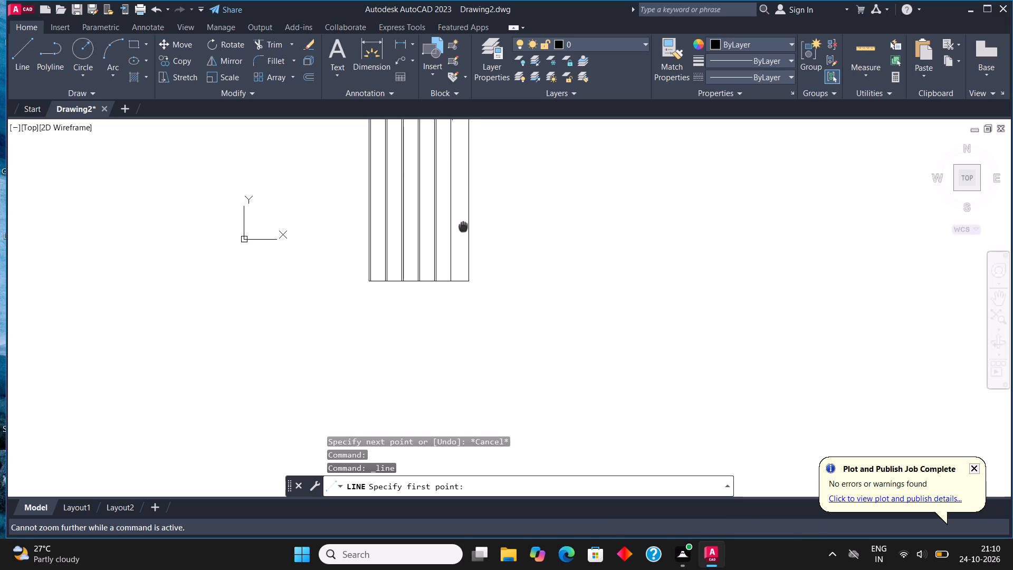
middle_drag(463, 231, 463, 332)
scroll(458, 225, up, 7)
scroll(423, 331, down, 1)
scroll(423, 331, up, 1)
scroll(423, 331, down, 3)
scroll(420, 367, up, 1)
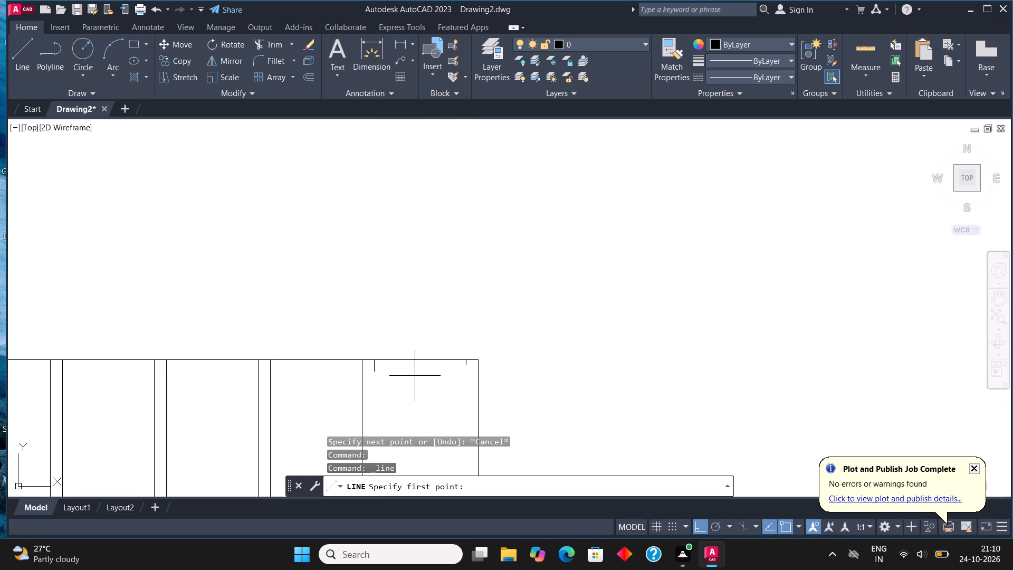
scroll(401, 382, down, 1)
scroll(401, 382, up, 2)
click(354, 365)
scroll(388, 270, down, 6)
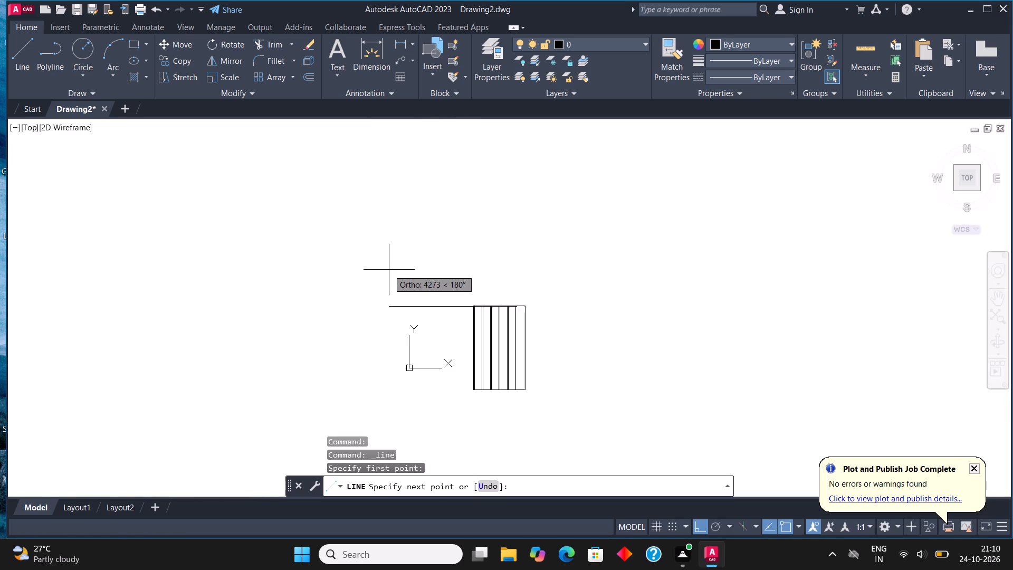
scroll(527, 393, up, 4)
scroll(465, 382, up, 1)
scroll(465, 382, down, 1)
scroll(465, 382, up, 4)
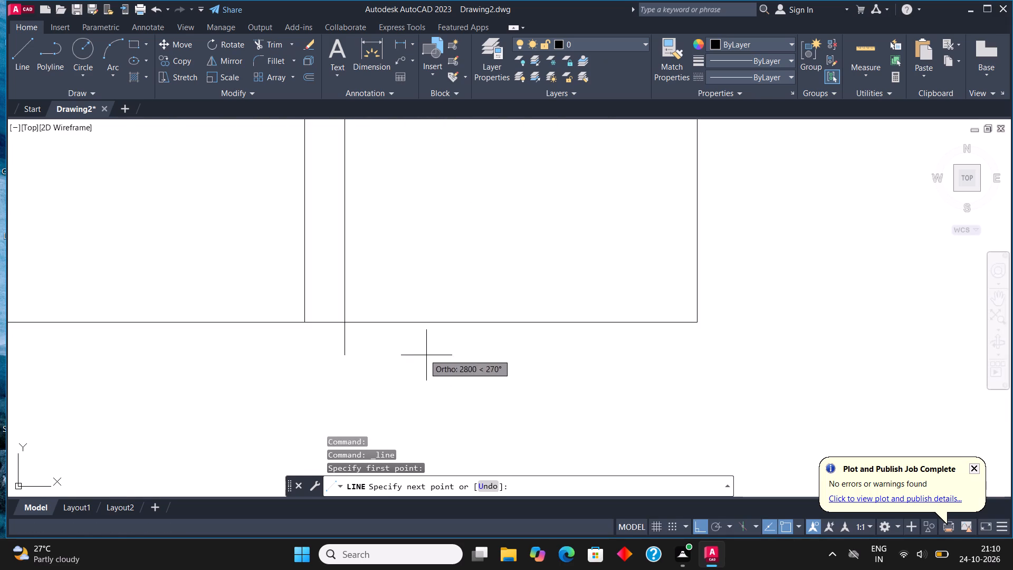
click(348, 319)
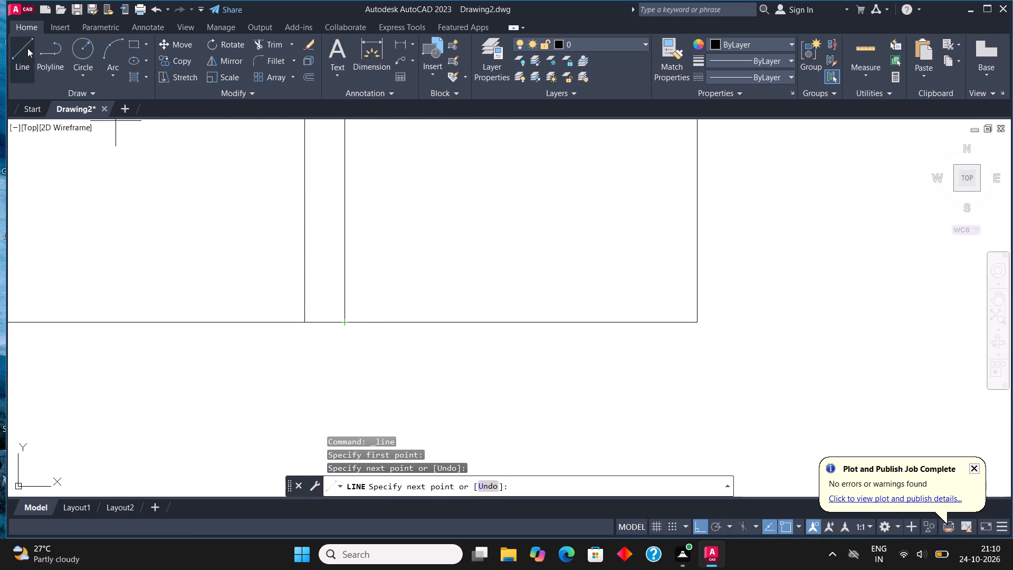
Draw the last inner vertical line, beside the layout's right edge, from the top edge down to the bottom edge.
click(24, 45)
scroll(407, 300, down, 7)
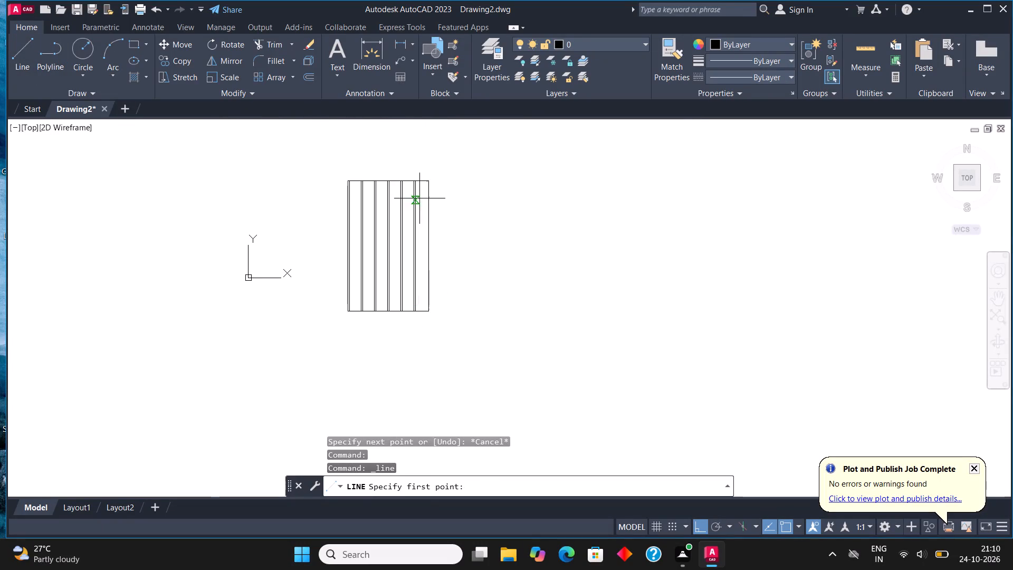
scroll(427, 186, up, 6)
scroll(413, 152, down, 1)
scroll(413, 152, up, 5)
scroll(413, 152, down, 2)
scroll(413, 152, up, 1)
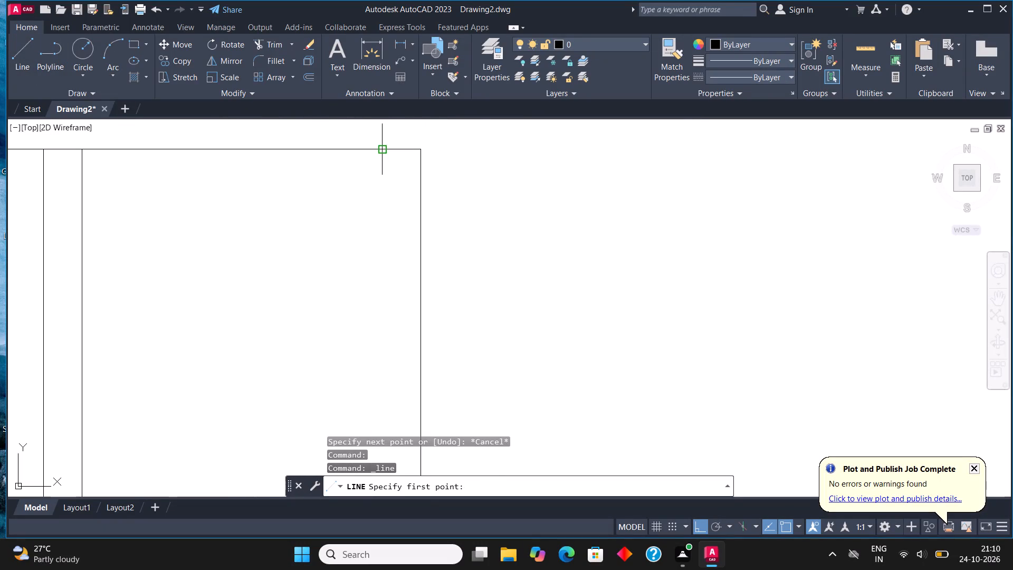
click(385, 149)
scroll(385, 153, down, 5)
middle_drag(374, 352, 395, 220)
scroll(385, 330, up, 2)
scroll(385, 330, down, 1)
scroll(385, 330, up, 1)
click(432, 361)
key(Escape)
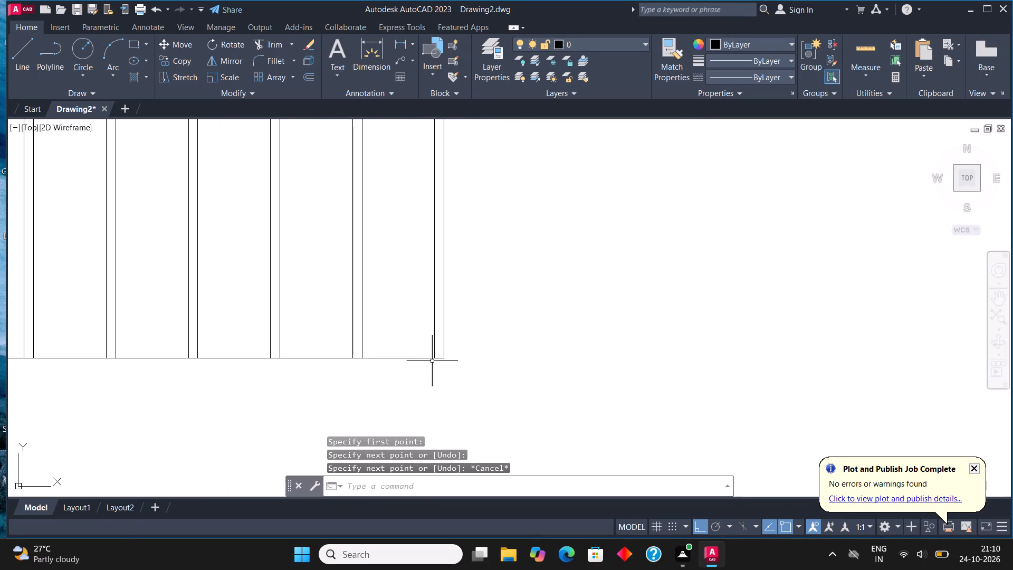
Draw a line 917 mm down the first wide division's left side from the top edge, continuing horizontally across to its right side.
scroll(436, 365, down, 2)
scroll(377, 290, down, 2)
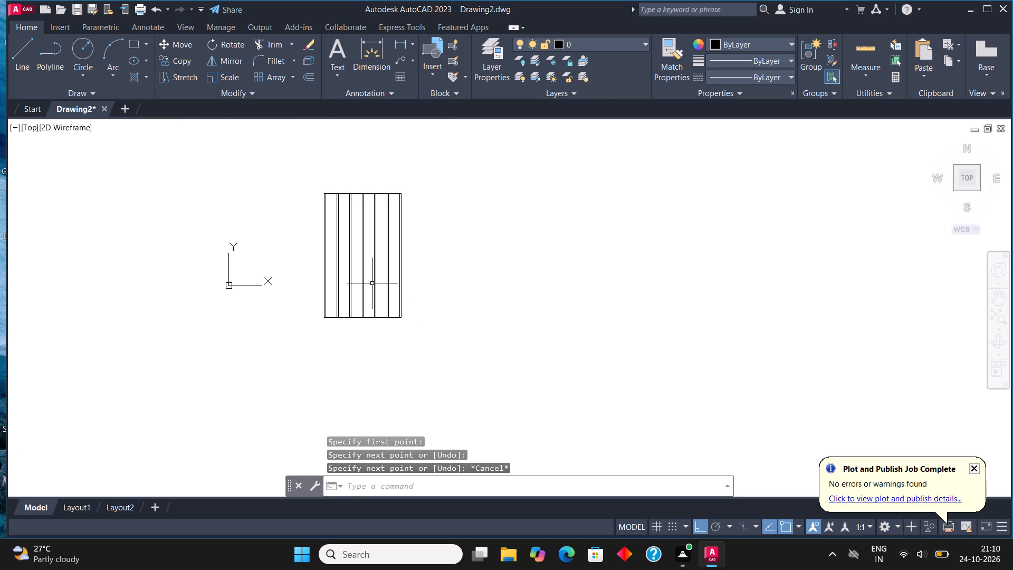
middle_drag(341, 197, 368, 236)
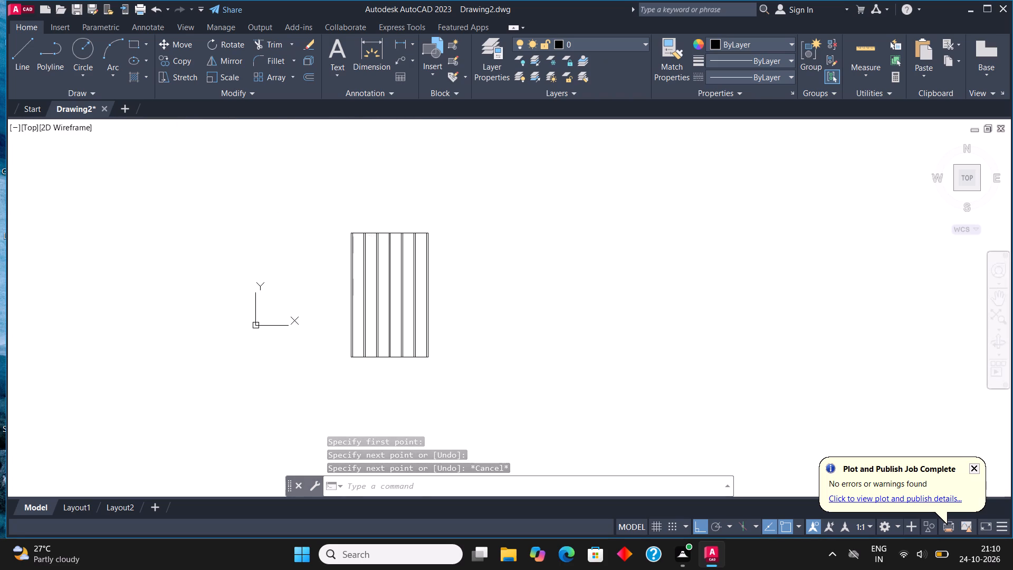
scroll(366, 232, up, 5)
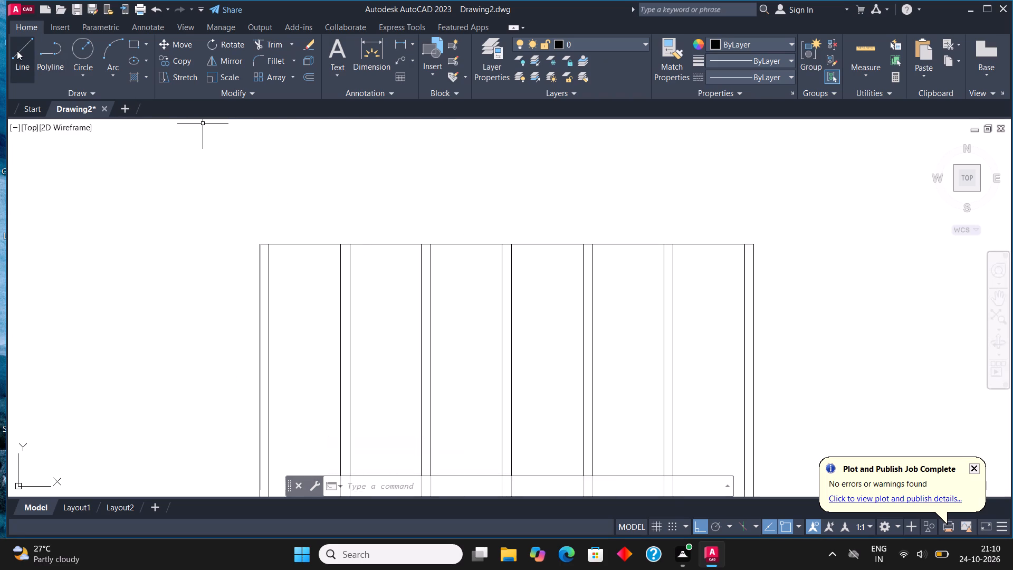
click(17, 51)
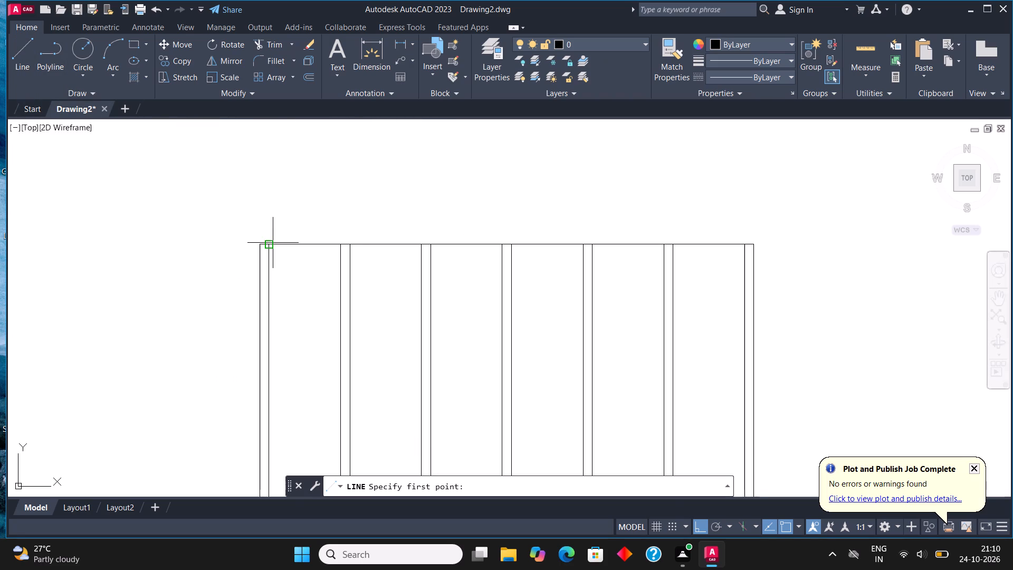
click(272, 243)
text(917)
key(Return)
scroll(216, 288, down, 4)
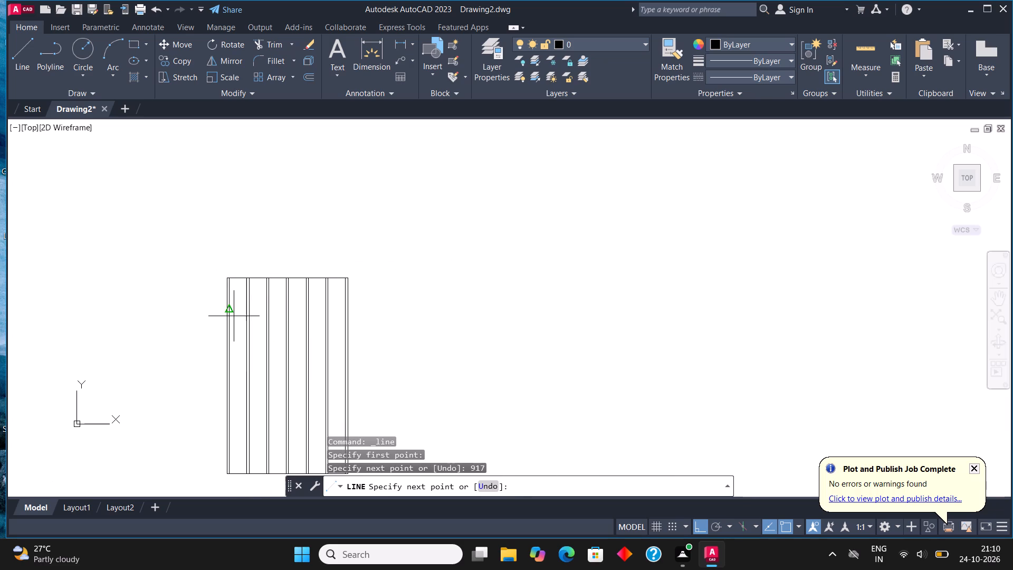
scroll(234, 317, up, 1)
scroll(244, 372, up, 3)
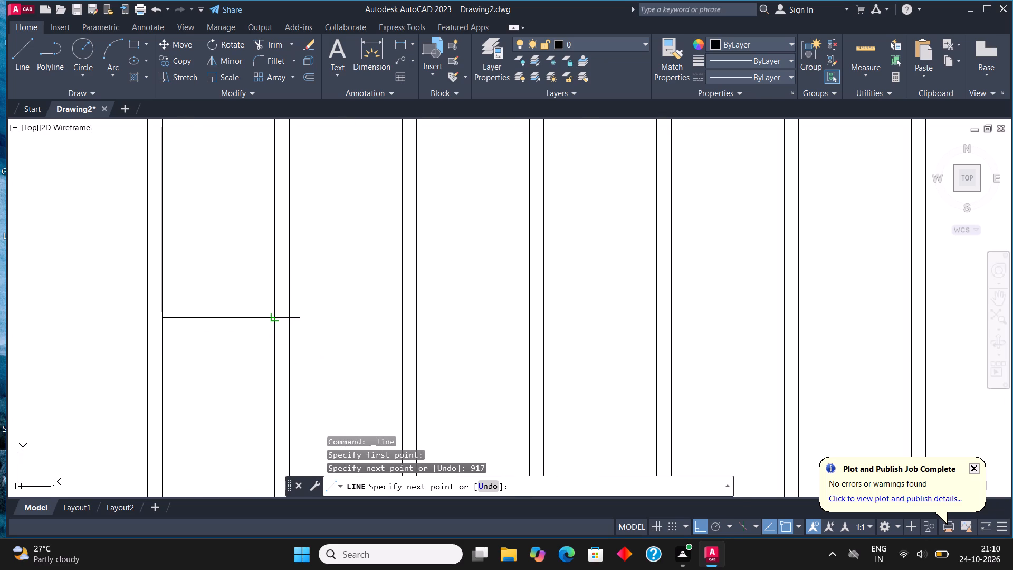
click(273, 320)
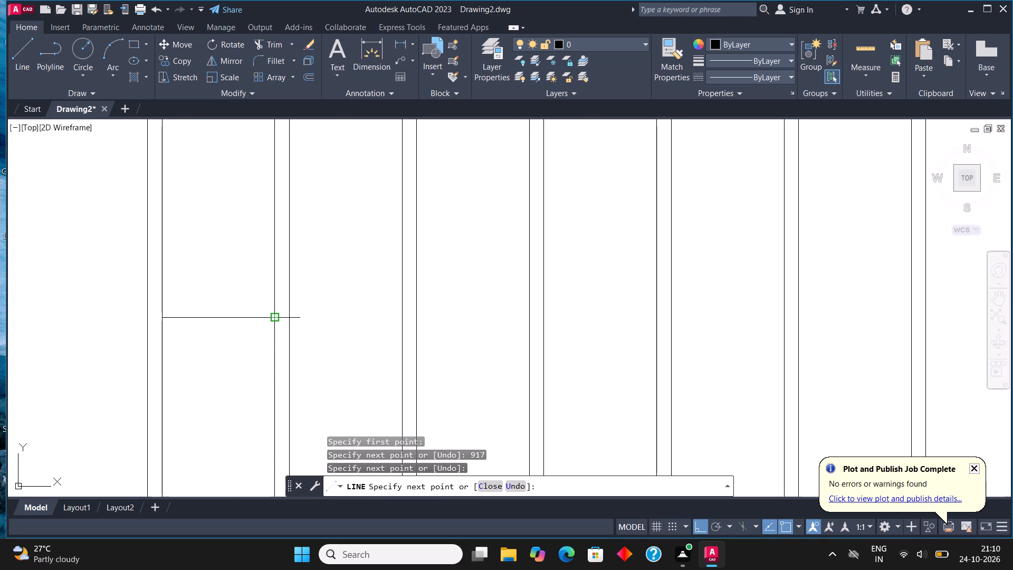
key(Escape)
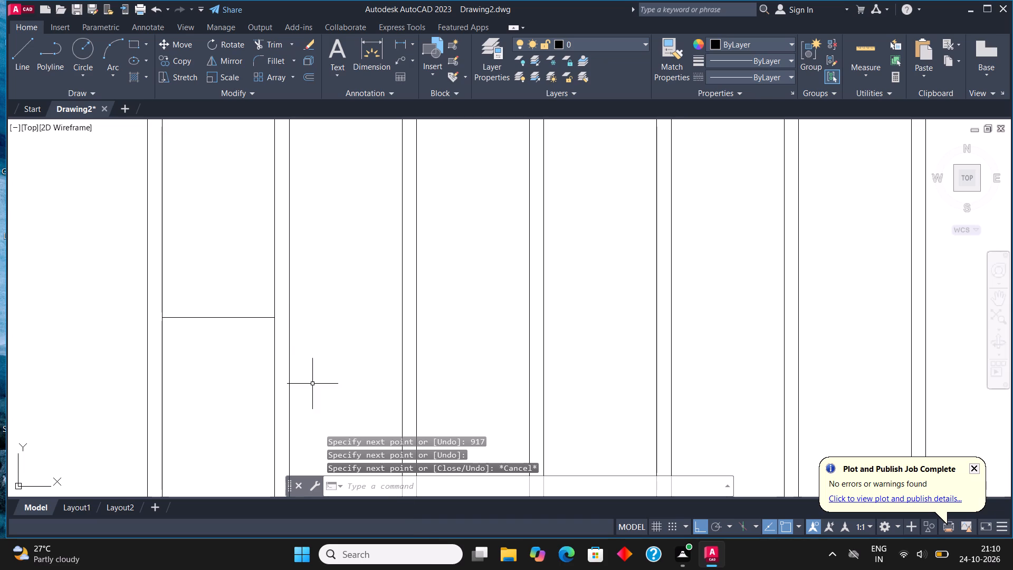
Offset the horizontal line in the first wide division 32 mm downward.
drag(253, 339, 253, 330)
click(242, 288)
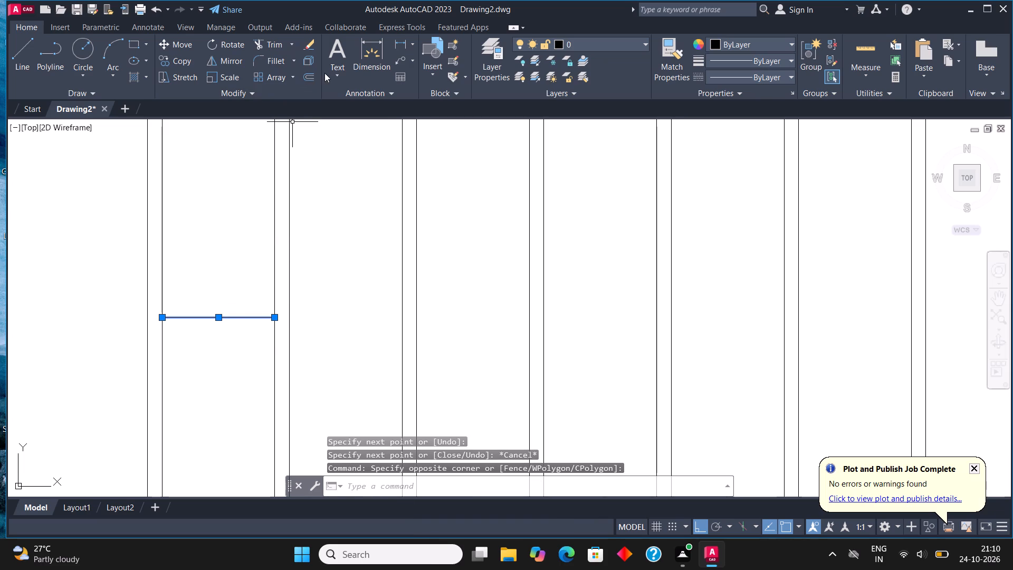
click(311, 74)
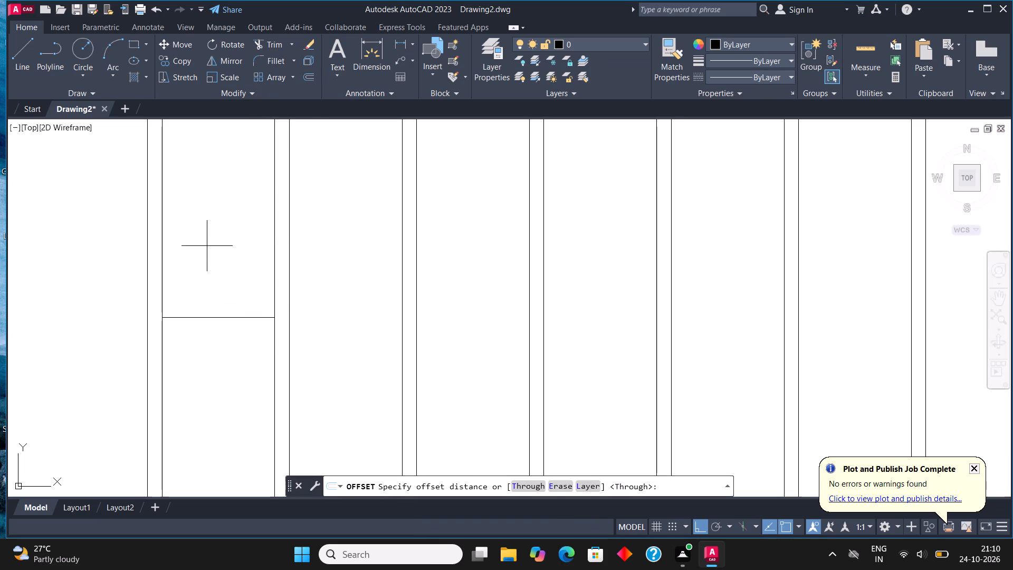
click(218, 320)
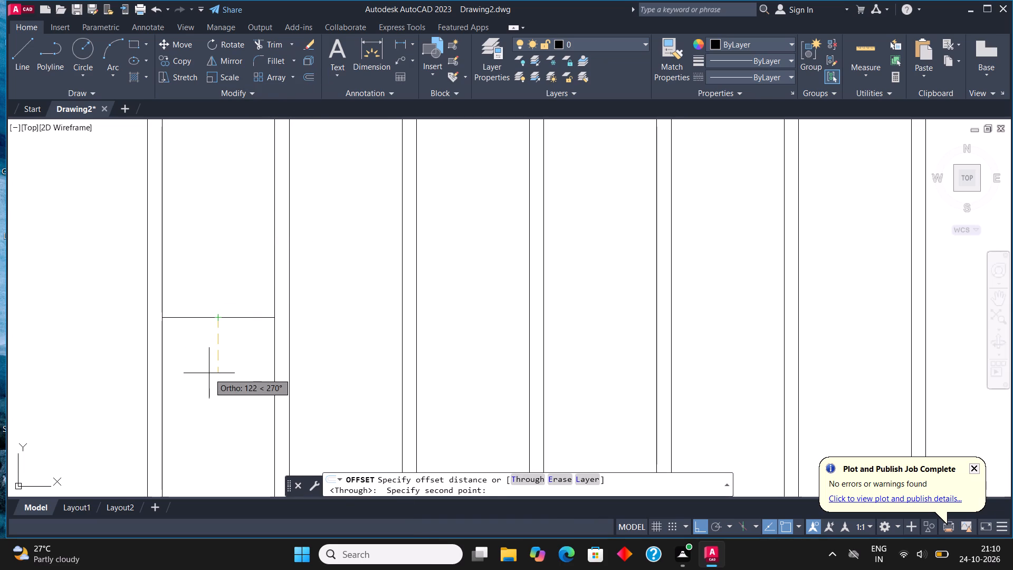
text(32)
key(Return)
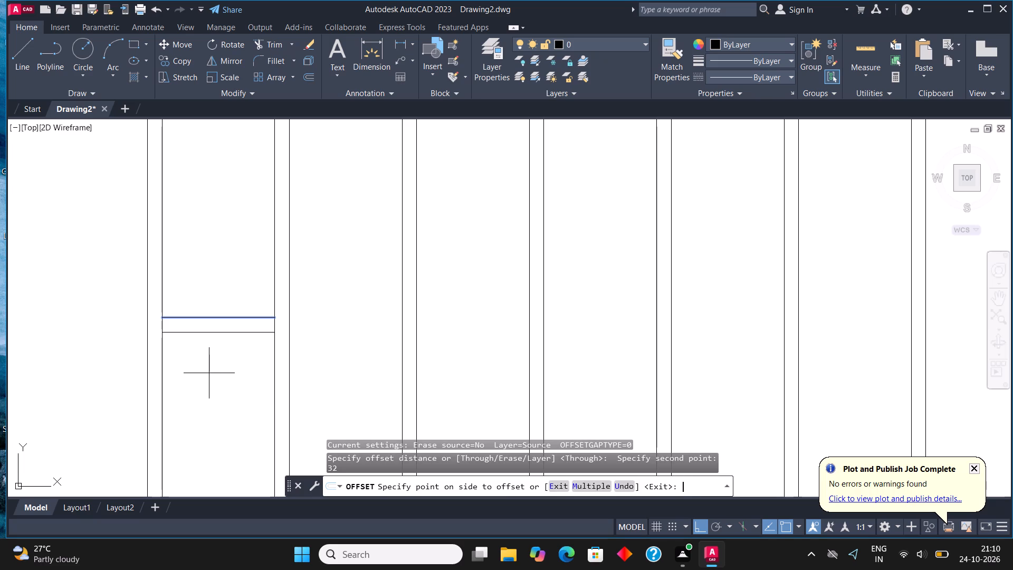
click(208, 374)
Draw a line 903 mm down from the left end of the first shelf's lower line, continuing horizontally across the first wide division.
click(14, 53)
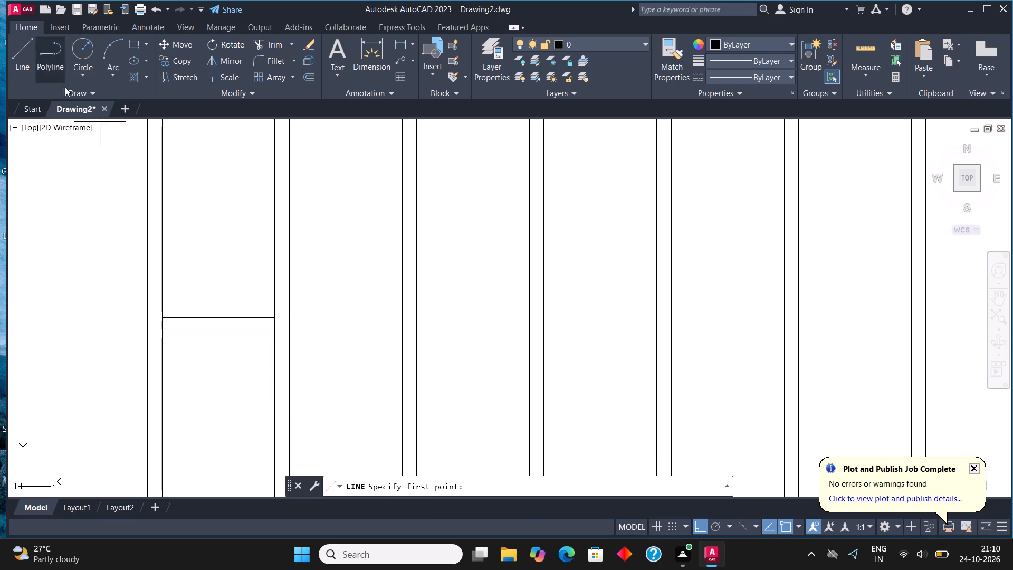
middle_drag(231, 185, 313, 131)
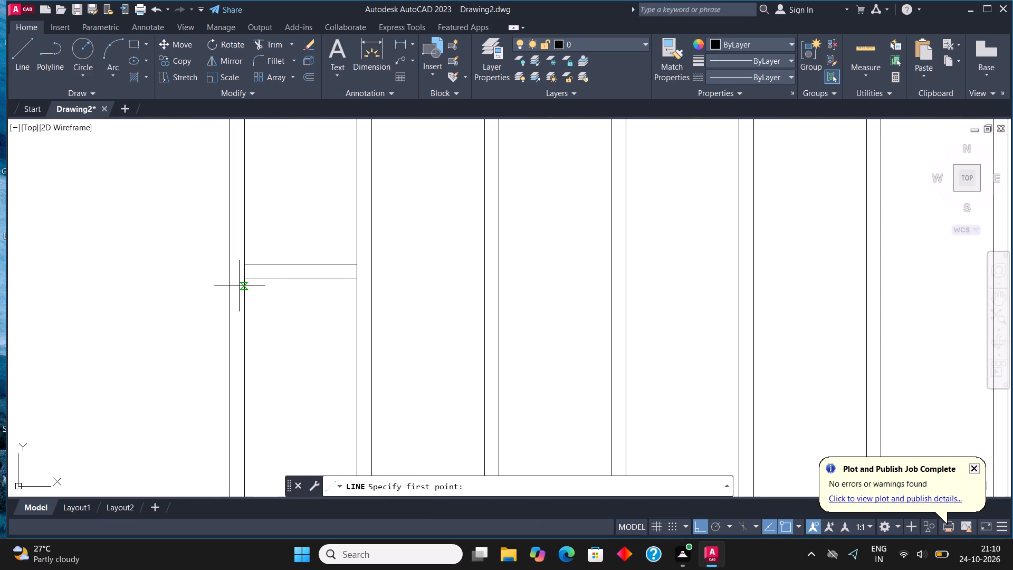
click(243, 281)
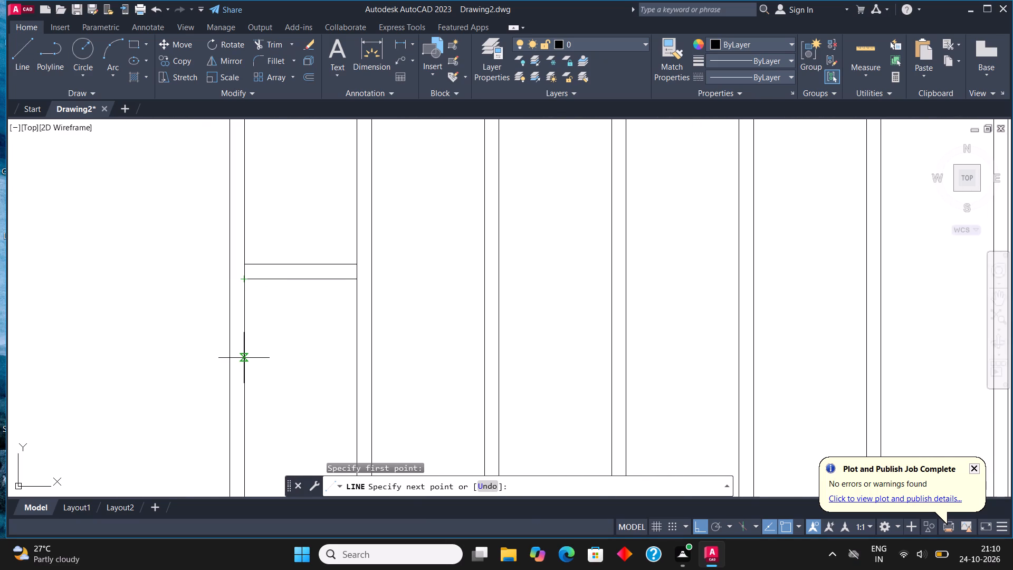
text(903)
key(Return)
scroll(261, 328, down, 4)
scroll(278, 376, up, 3)
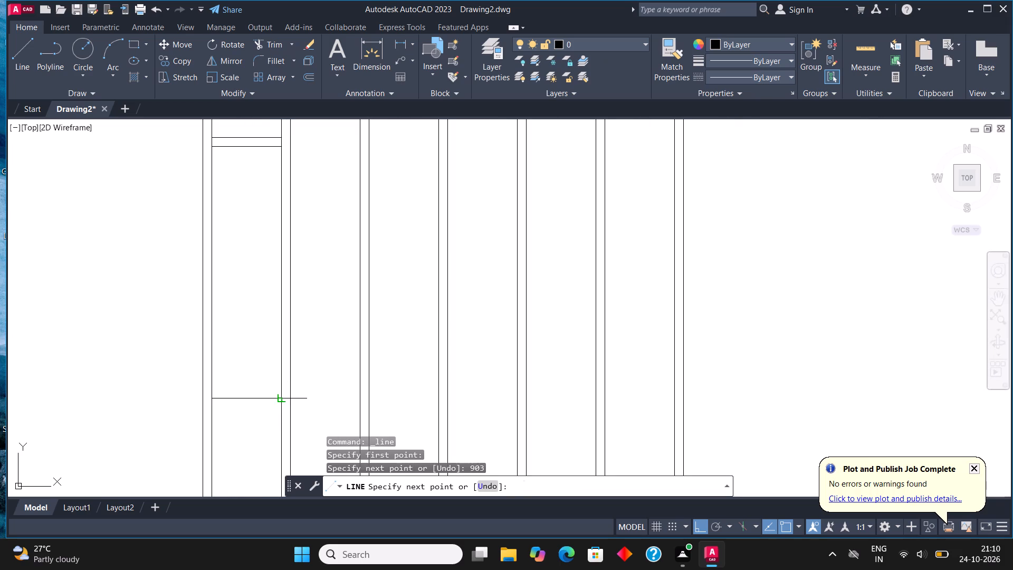
click(283, 400)
key(Escape)
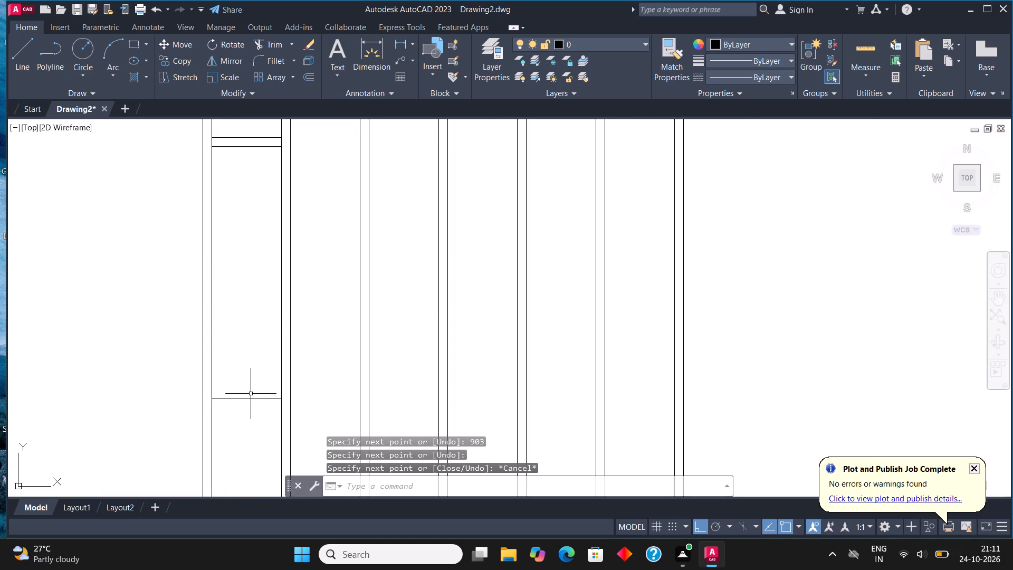
Offset the second shelf's horizontal line in the first wide division 32 mm downward.
scroll(280, 306, down, 2)
scroll(269, 351, up, 1)
click(260, 332)
click(256, 349)
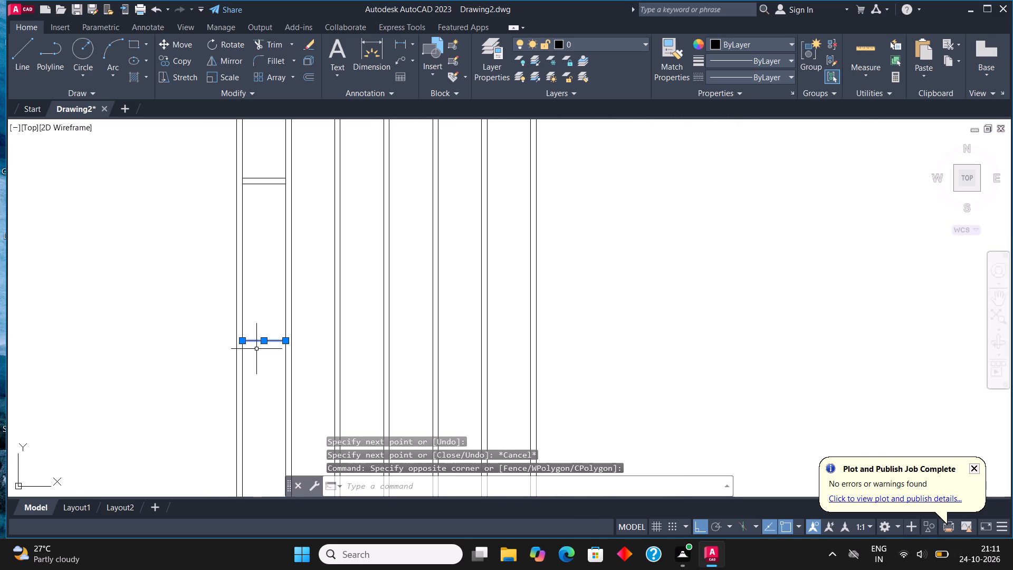
click(312, 72)
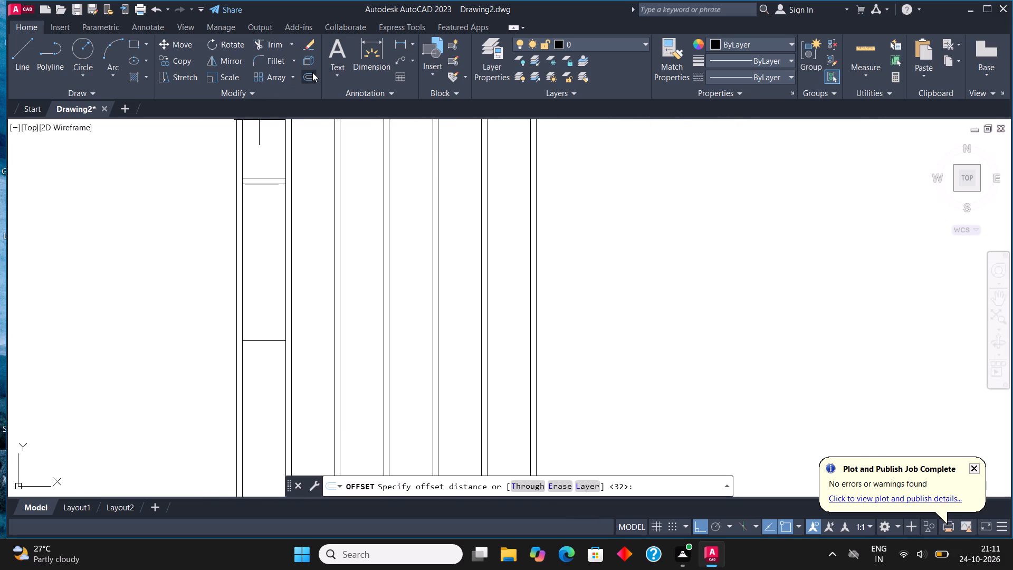
click(267, 344)
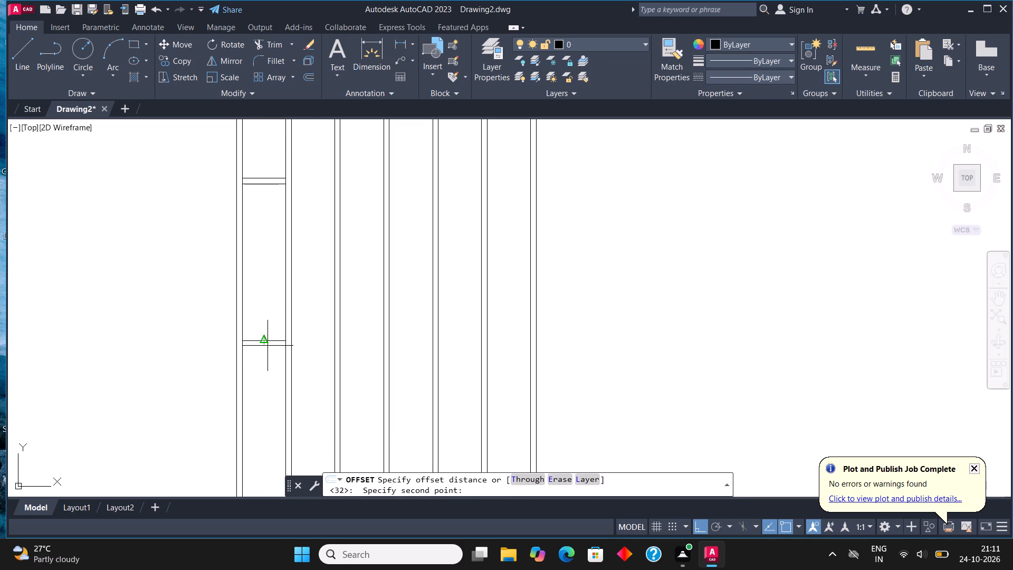
text(32)
key(Return)
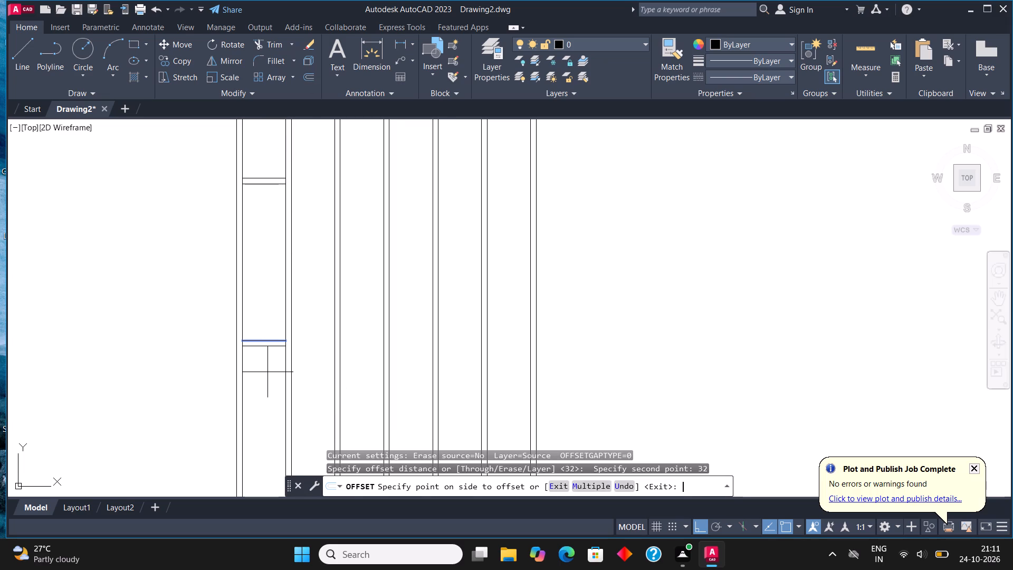
click(265, 386)
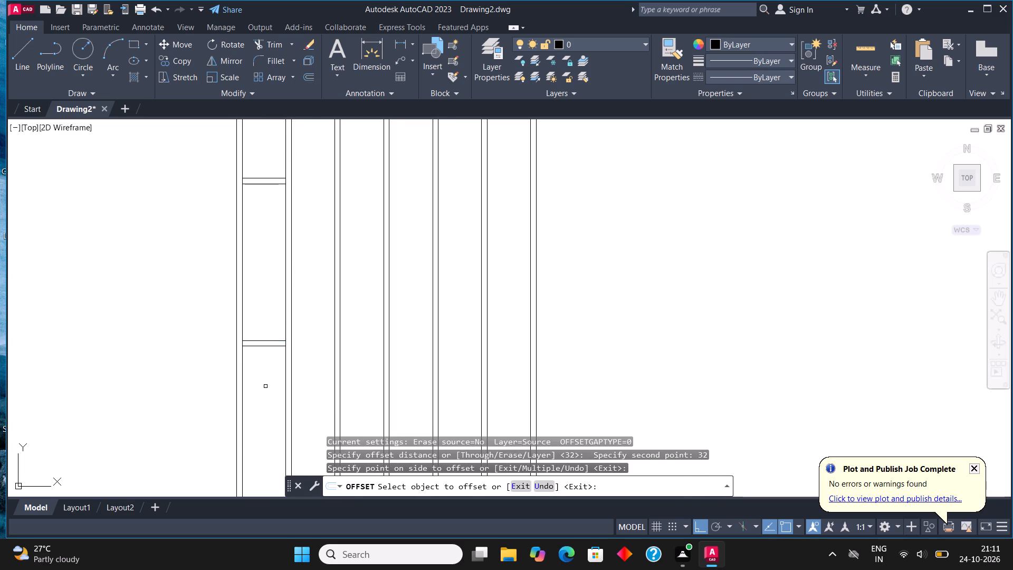
key(Escape)
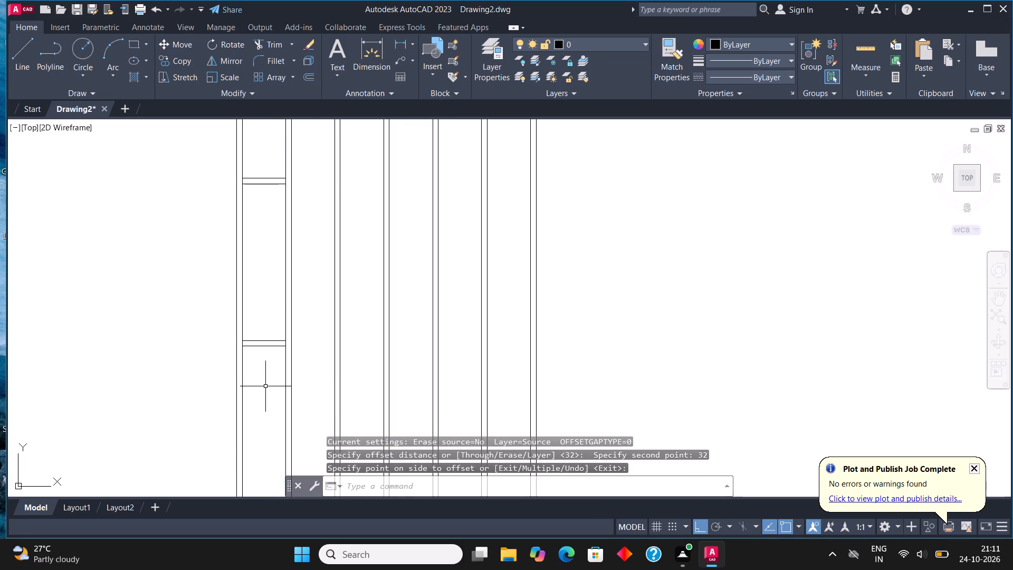
Measure the height from the second shelf's lower line to the bottom edge in the first wide division.
click(369, 48)
scroll(221, 326, up, 2)
scroll(221, 326, down, 1)
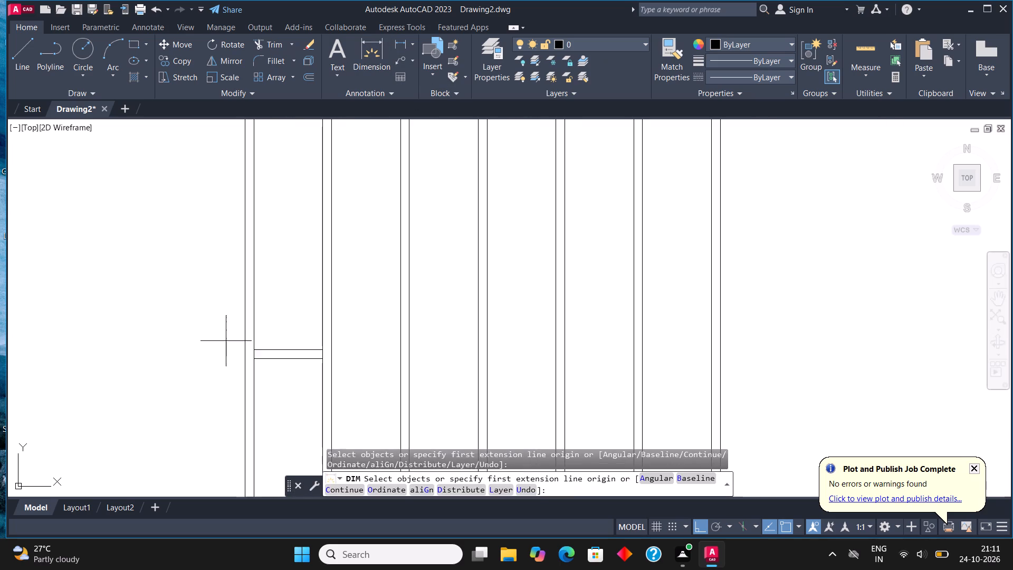
click(253, 357)
scroll(252, 358, down, 5)
scroll(249, 409, up, 2)
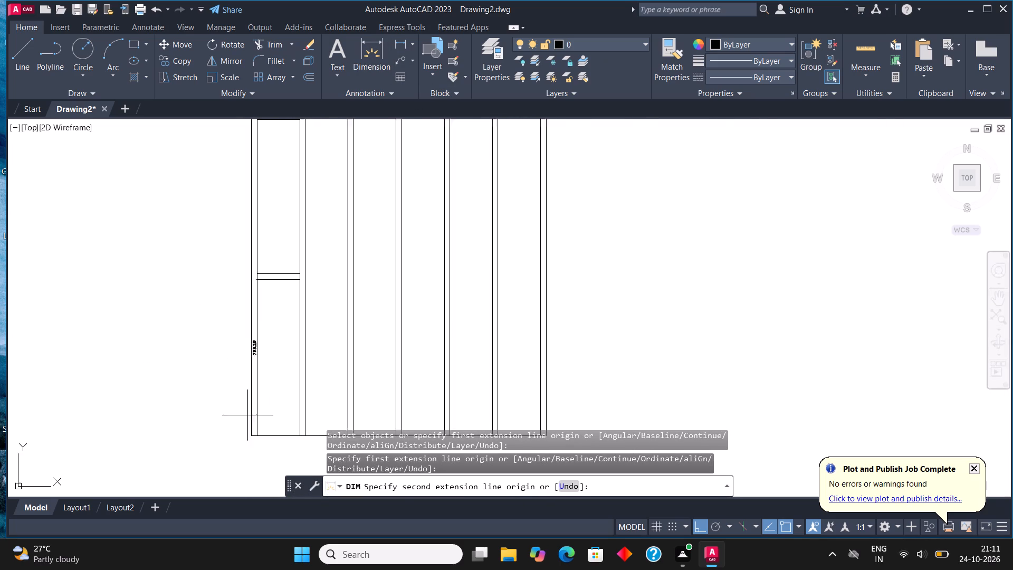
scroll(247, 421, up, 2)
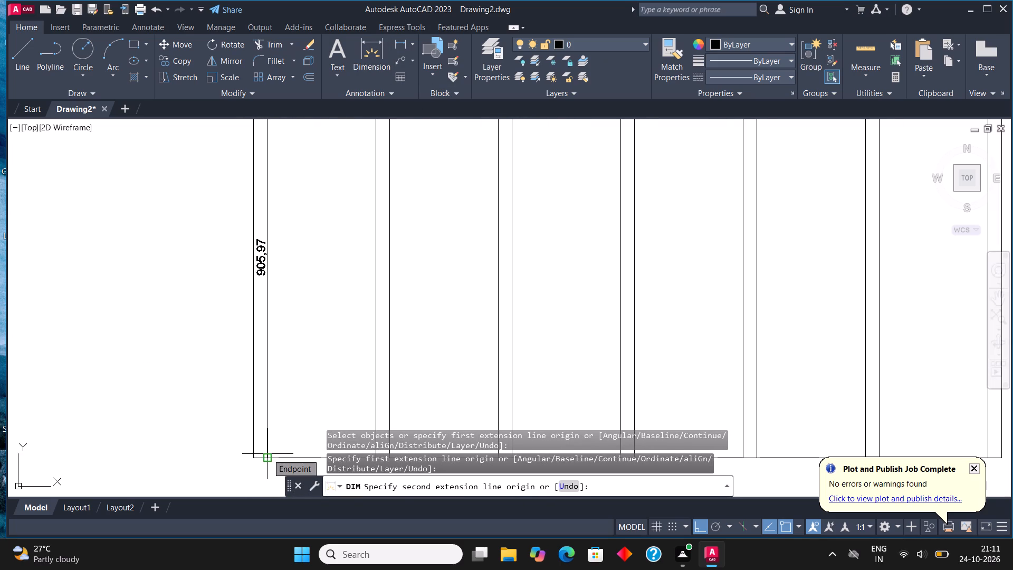
key(Escape)
scroll(286, 419, down, 4)
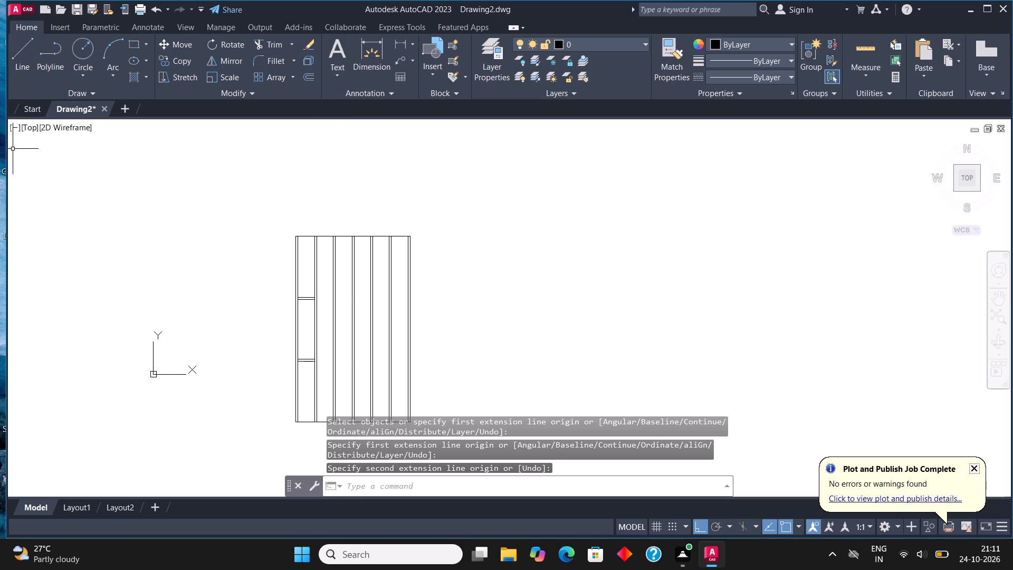
Draw a line 451 mm down from the top-left corner of the second wide division, continuing horizontally across that division.
click(0, 18)
click(9, 32)
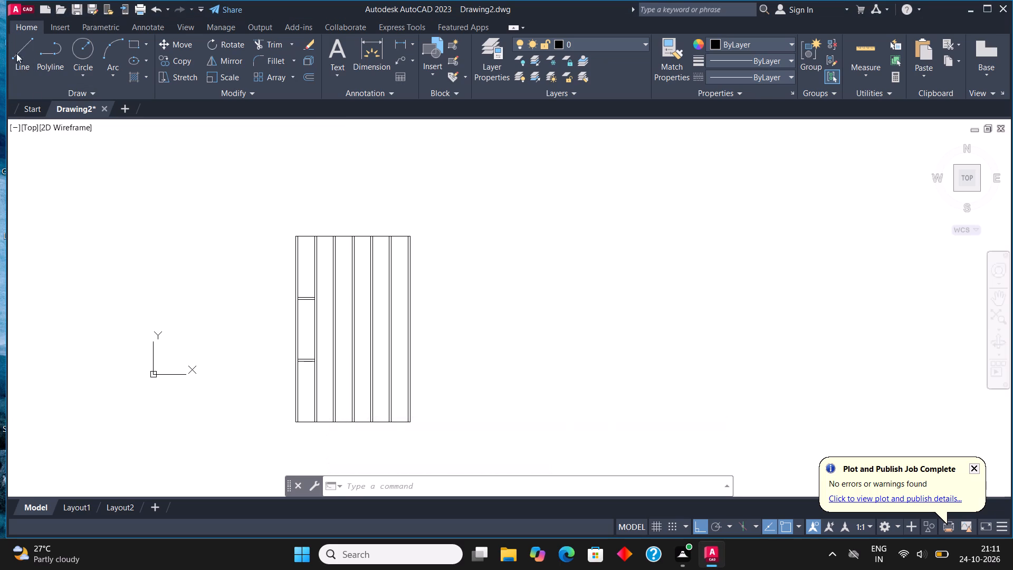
click(34, 57)
middle_drag(198, 161, 217, 210)
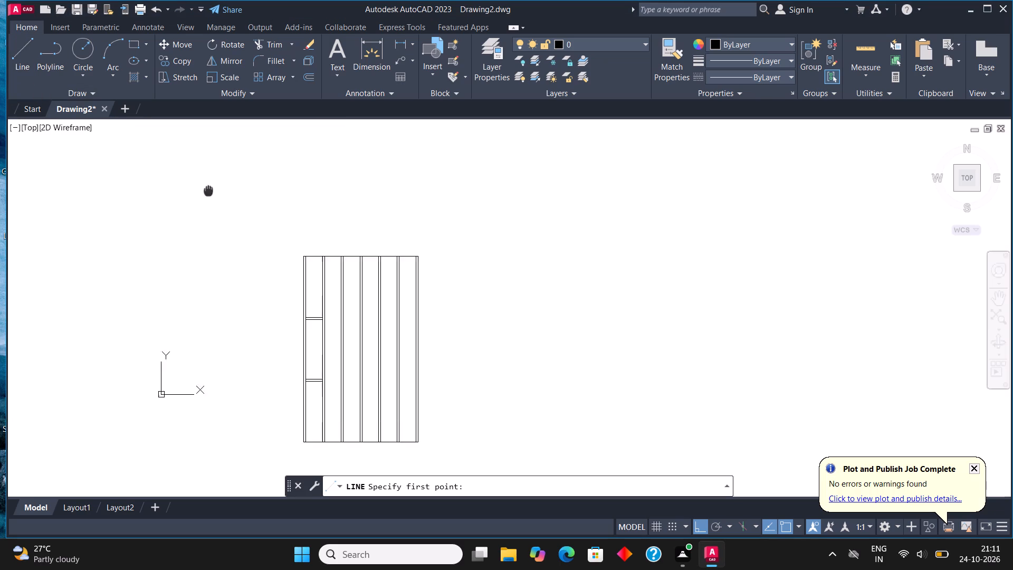
middle_drag(217, 210, 219, 211)
scroll(356, 272, up, 4)
middle_drag(250, 358, 335, 236)
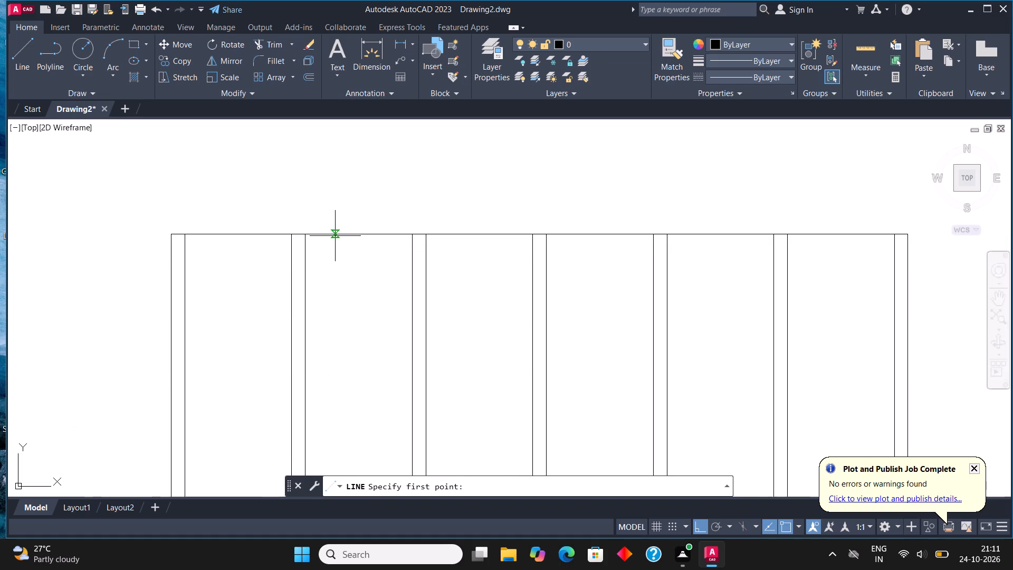
click(308, 235)
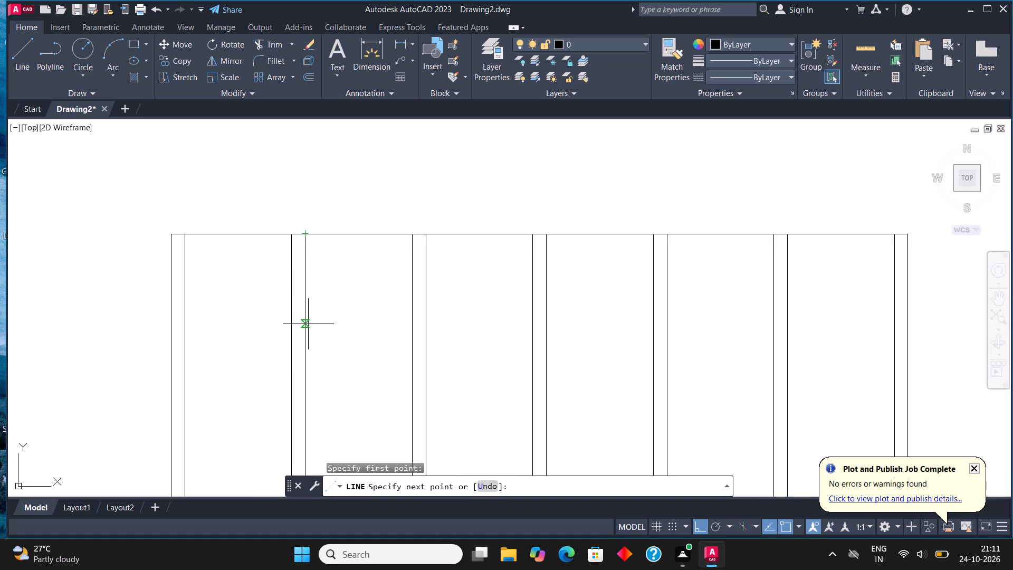
text(451)
key(Return)
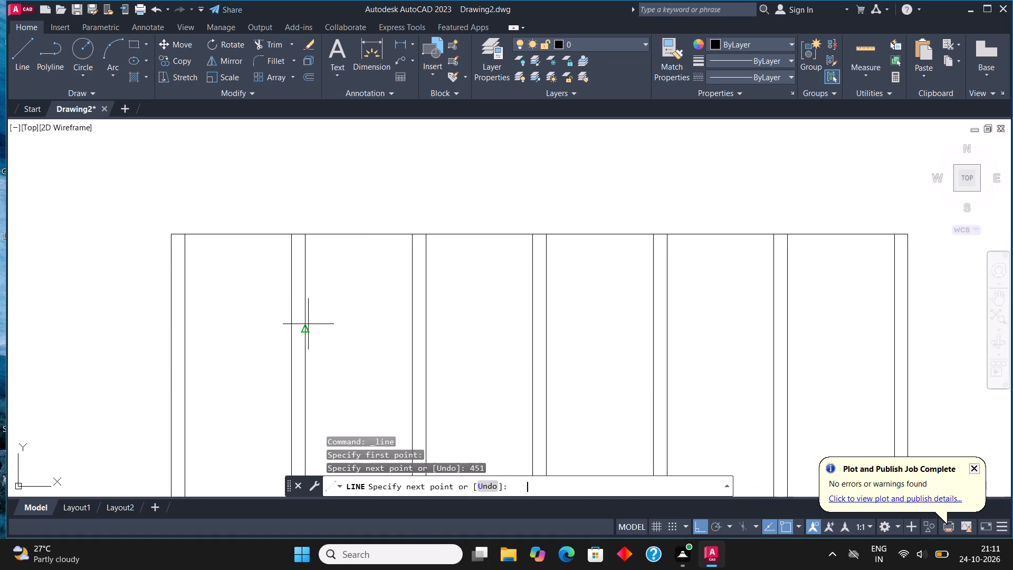
scroll(404, 324, down, 1)
scroll(394, 367, down, 1)
scroll(394, 367, up, 1)
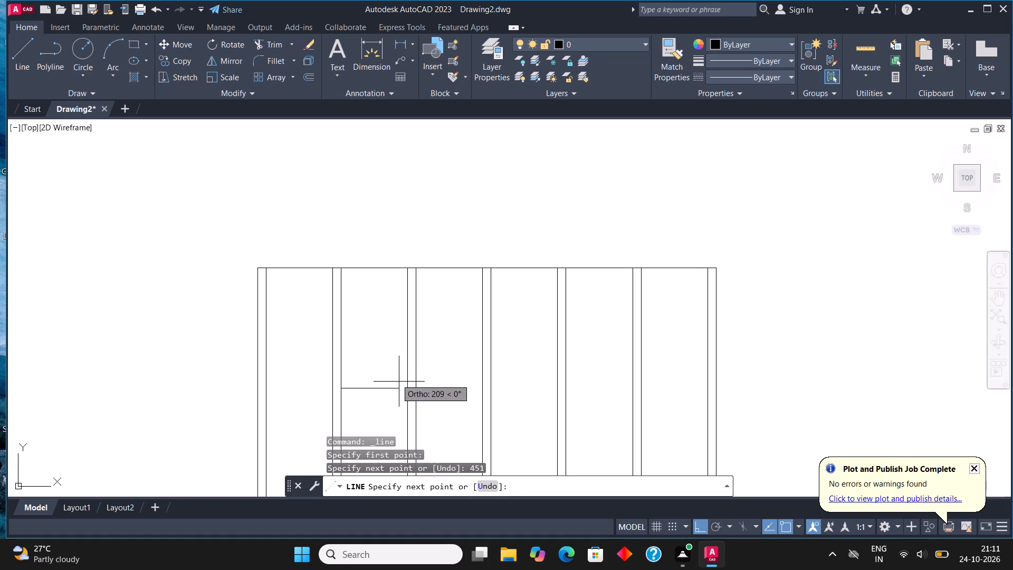
click(403, 388)
key(Escape)
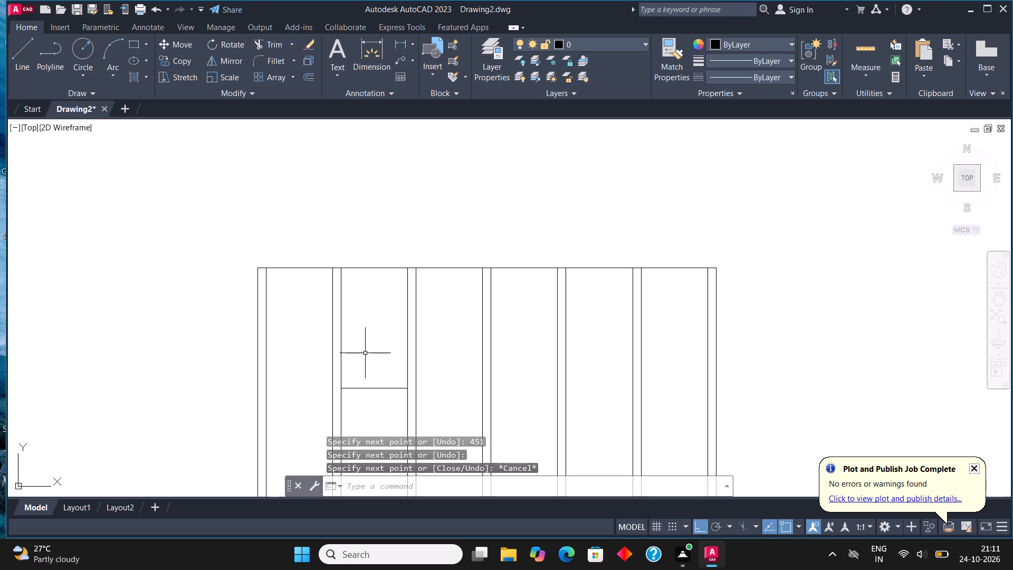
Offset the horizontal line in the second wide division 32 mm downward.
drag(383, 398, 380, 394)
click(374, 374)
middle_drag(382, 375, 406, 312)
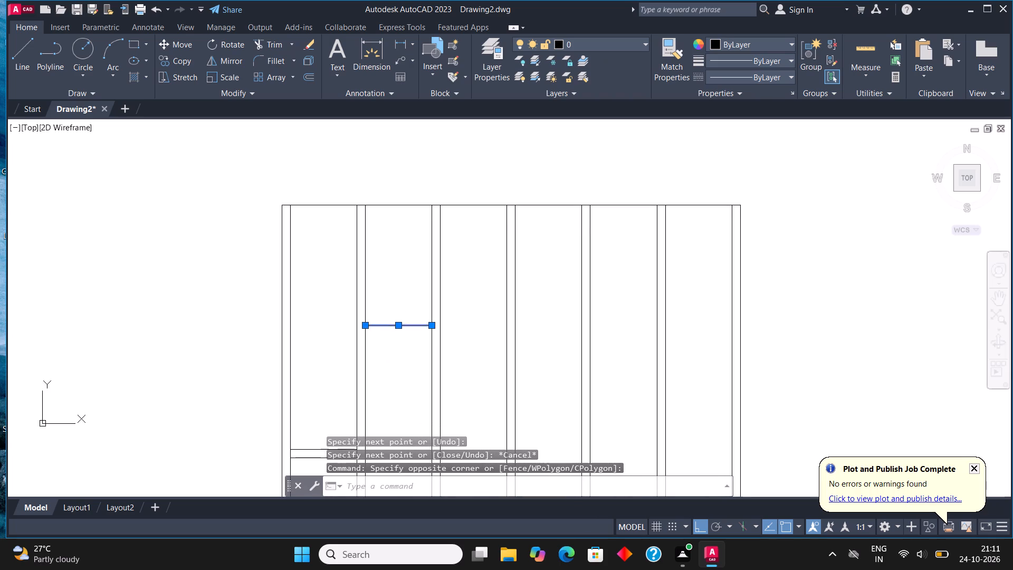
scroll(406, 336, up, 2)
scroll(406, 337, down, 1)
scroll(406, 337, up, 2)
click(308, 75)
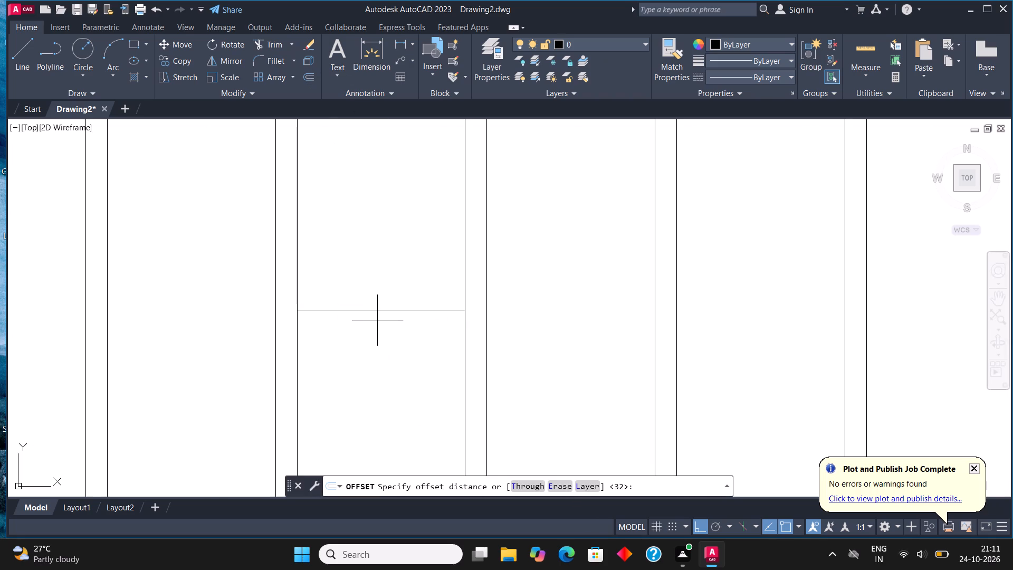
click(379, 310)
text(32)
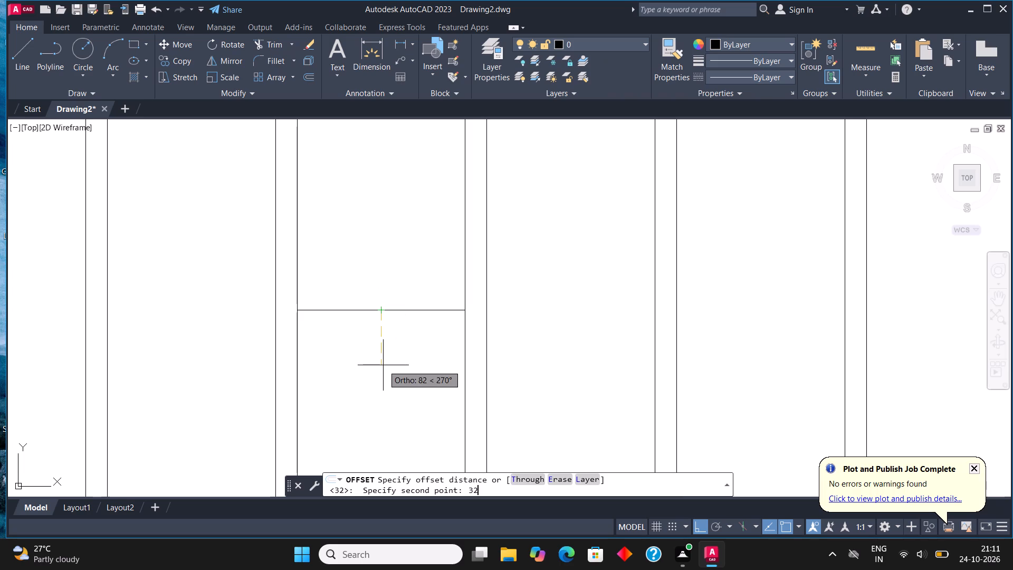
key(Return)
click(375, 366)
key(Escape)
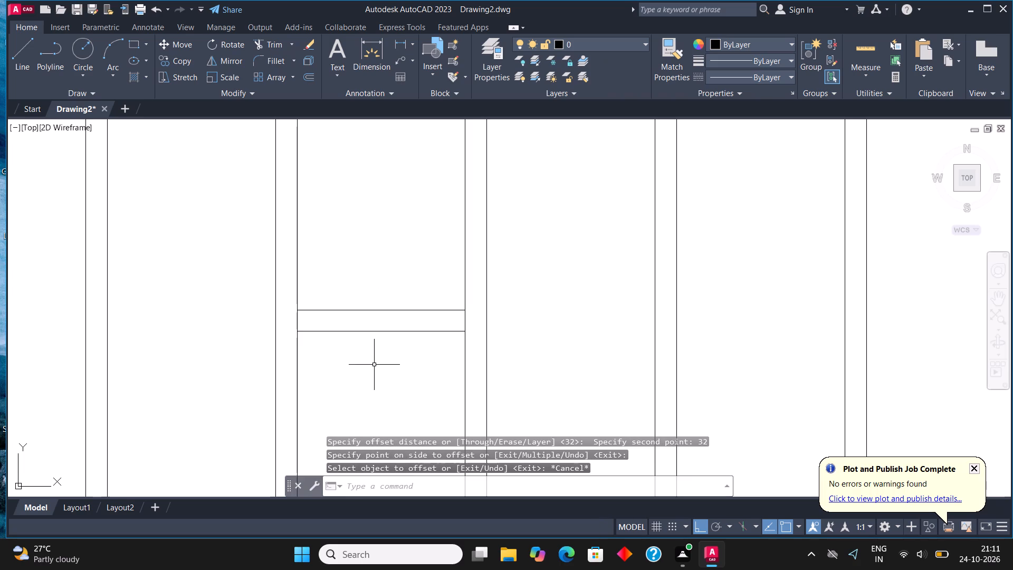
Offset the first shelf's lower line in the second wide division 901 mm downward.
click(375, 330)
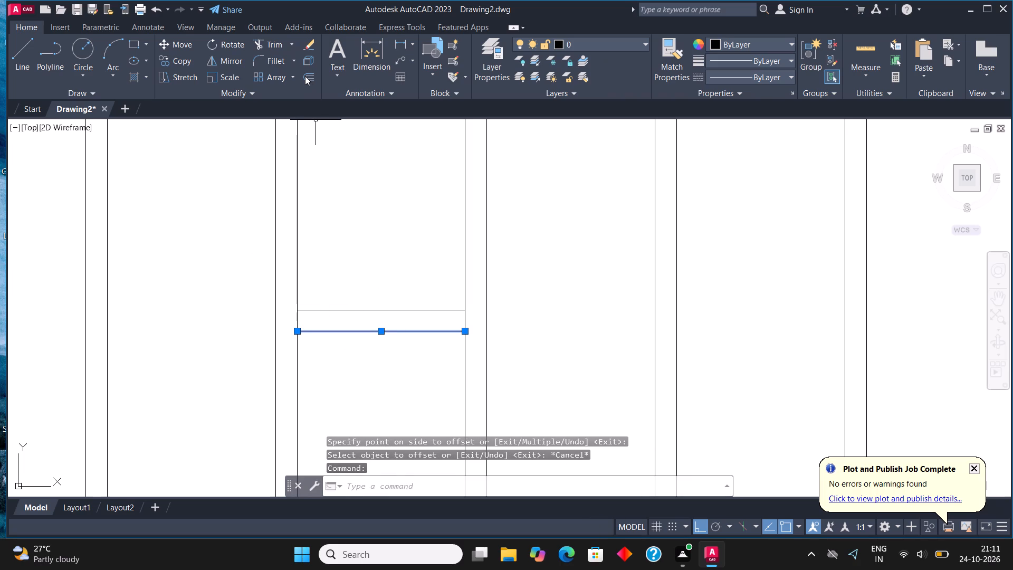
click(305, 76)
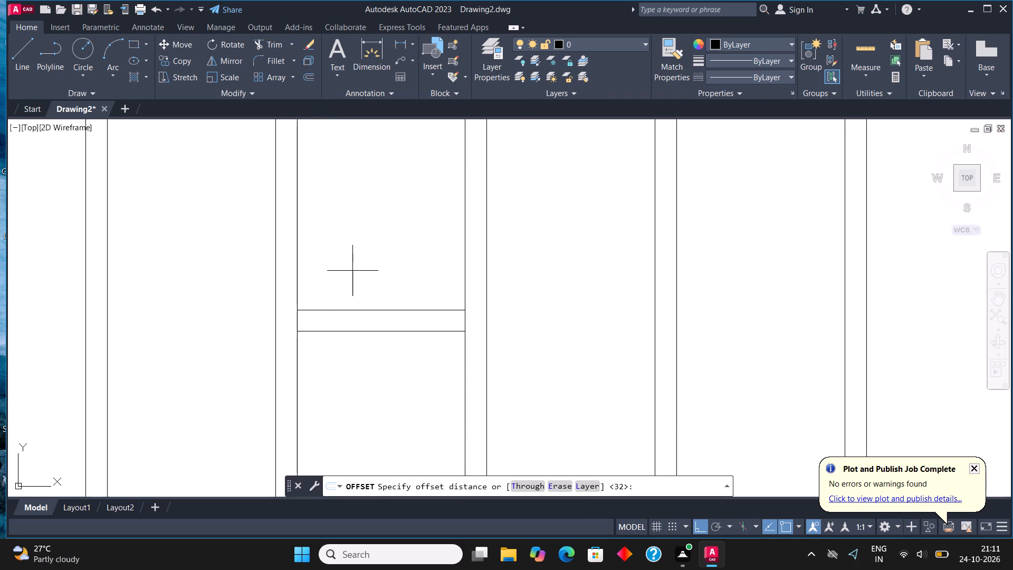
click(380, 332)
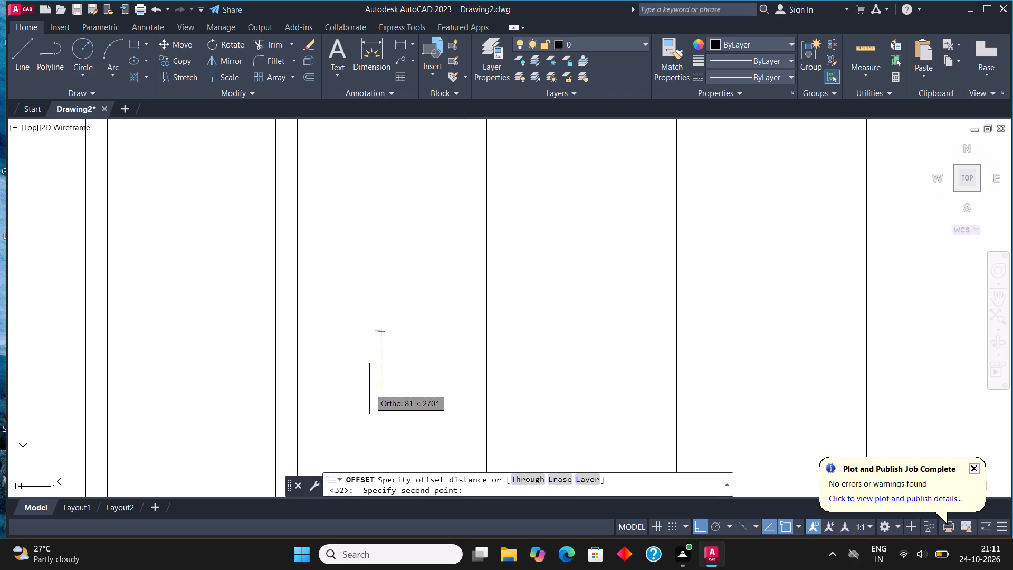
text(901)
key(Return)
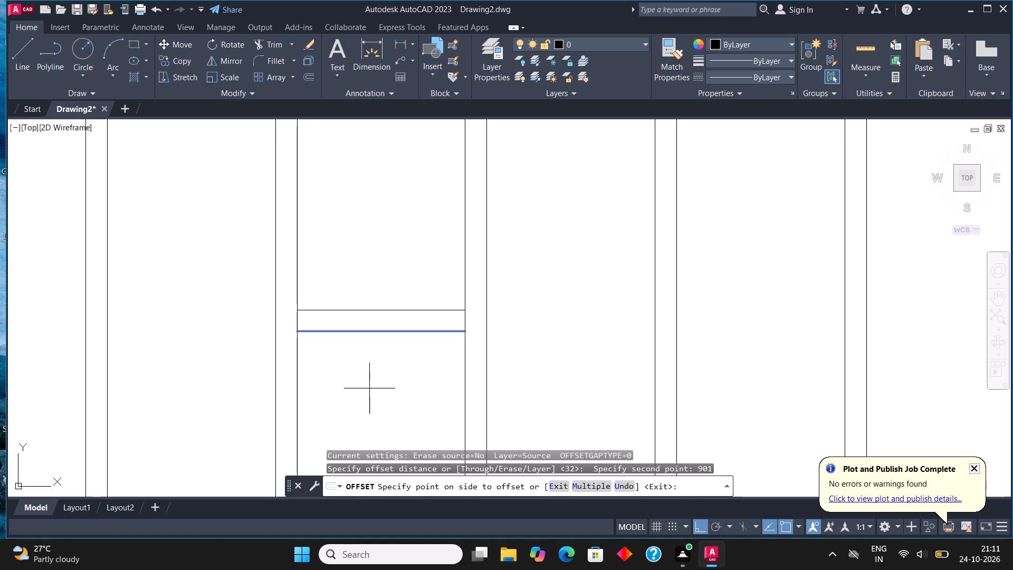
click(351, 387)
scroll(442, 259, down, 5)
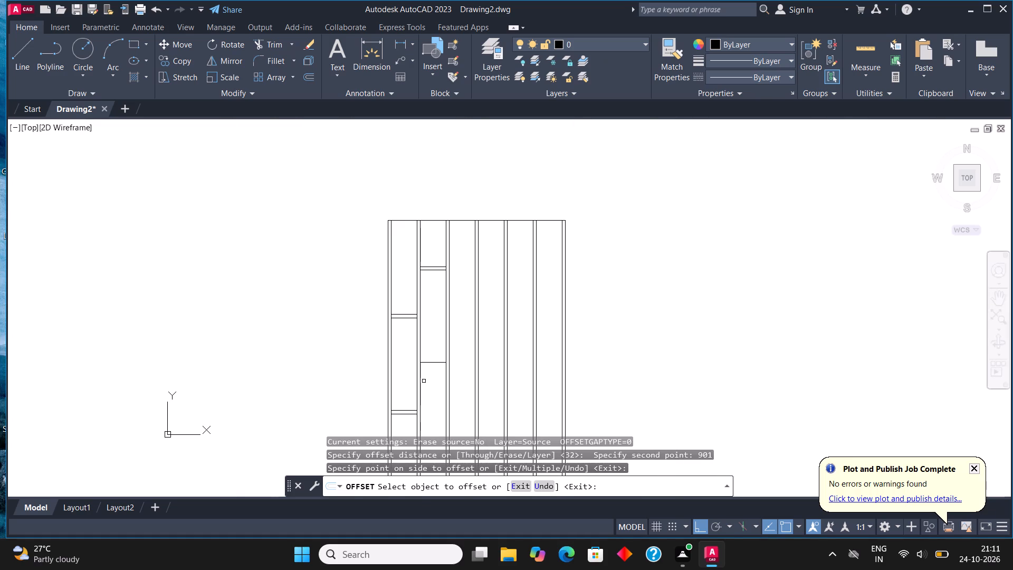
key(Escape)
Offset the second shelf's horizontal line in the second wide division 32 mm downward.
scroll(443, 375, up, 3)
click(415, 323)
click(398, 355)
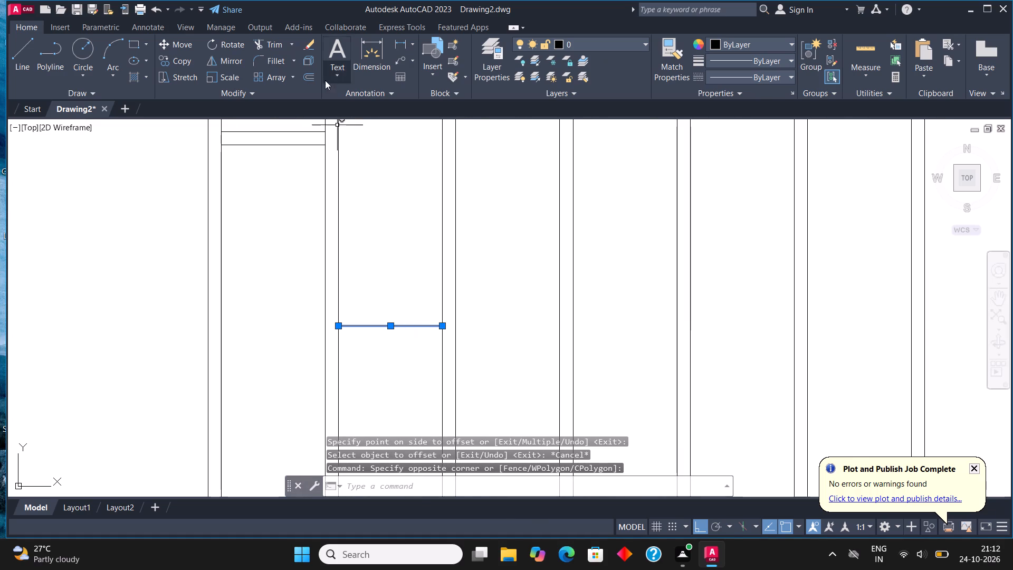
click(309, 74)
click(385, 325)
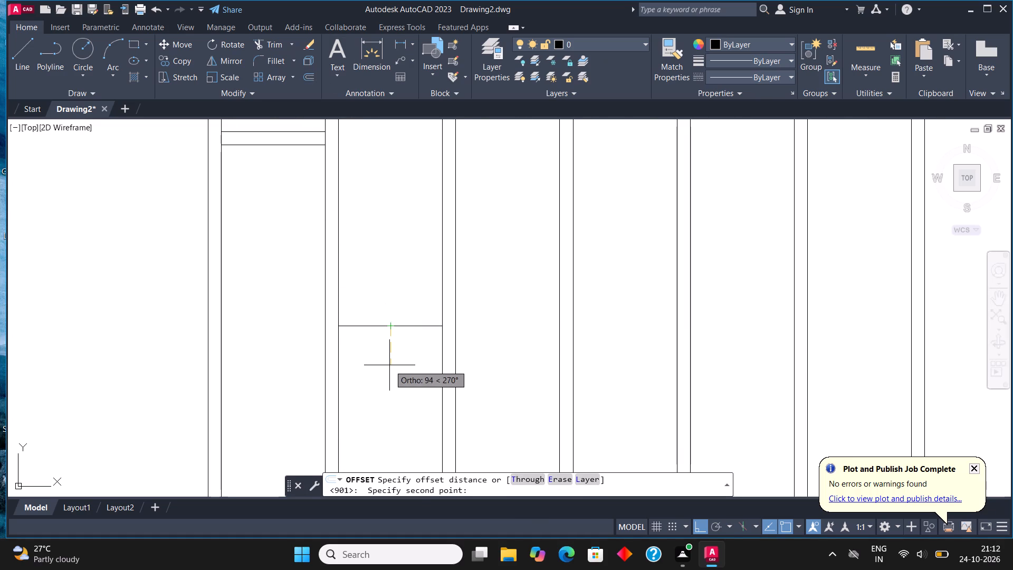
text(32)
key(Return)
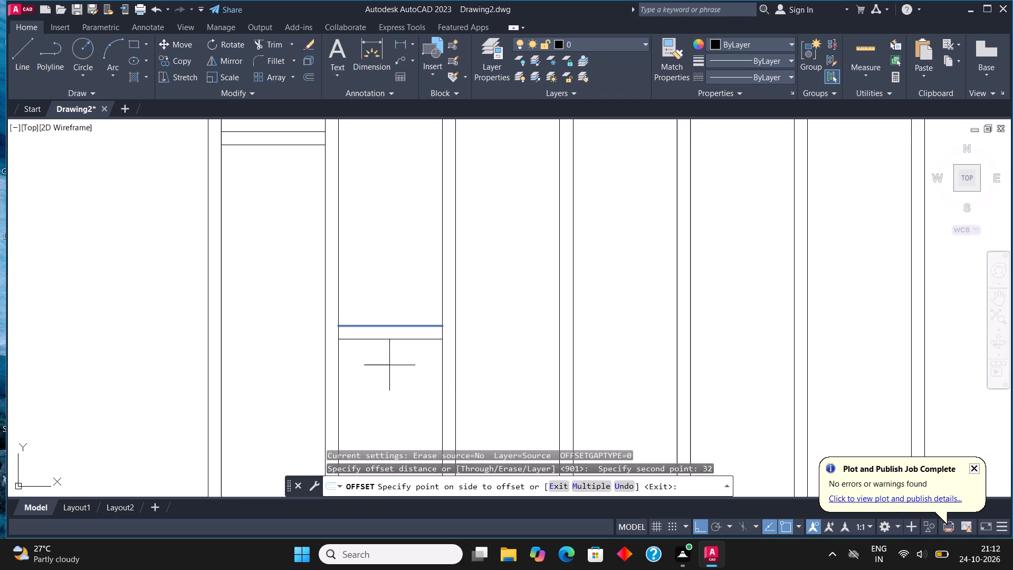
click(389, 366)
key(Escape)
Offset the second shelf's lower line in the second wide division 901 mm downward.
middle_drag(397, 376, 435, 265)
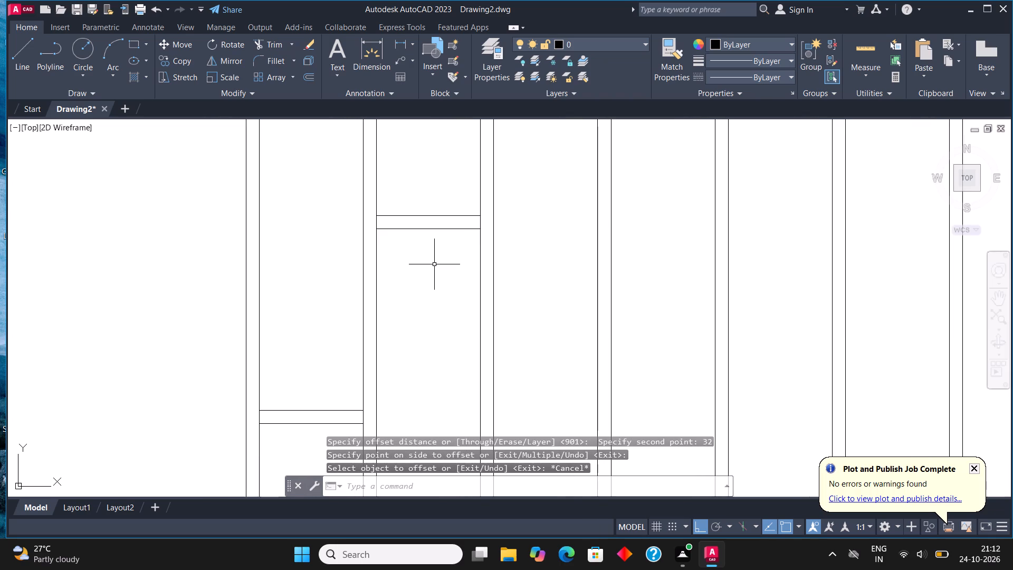
click(442, 231)
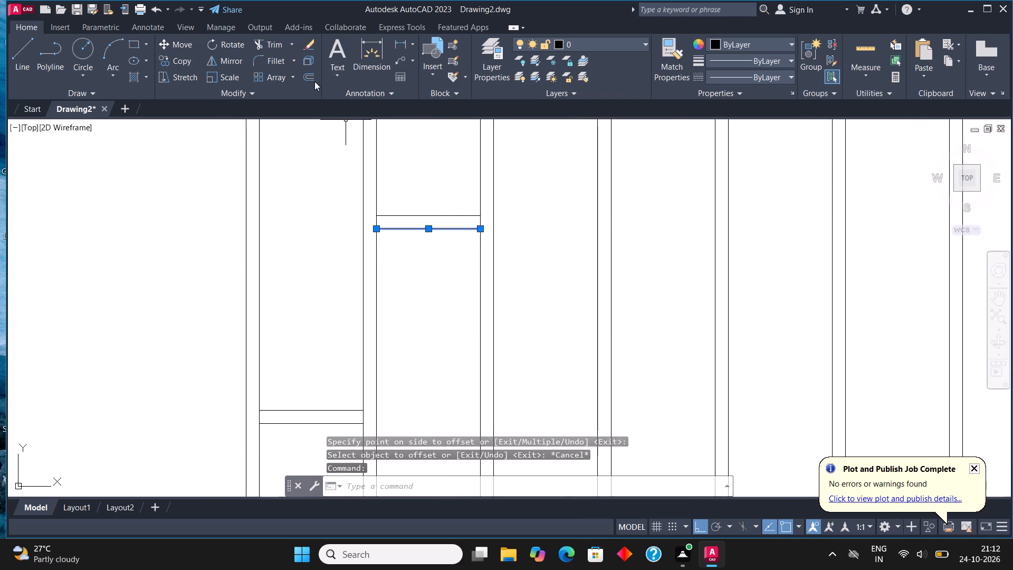
click(310, 76)
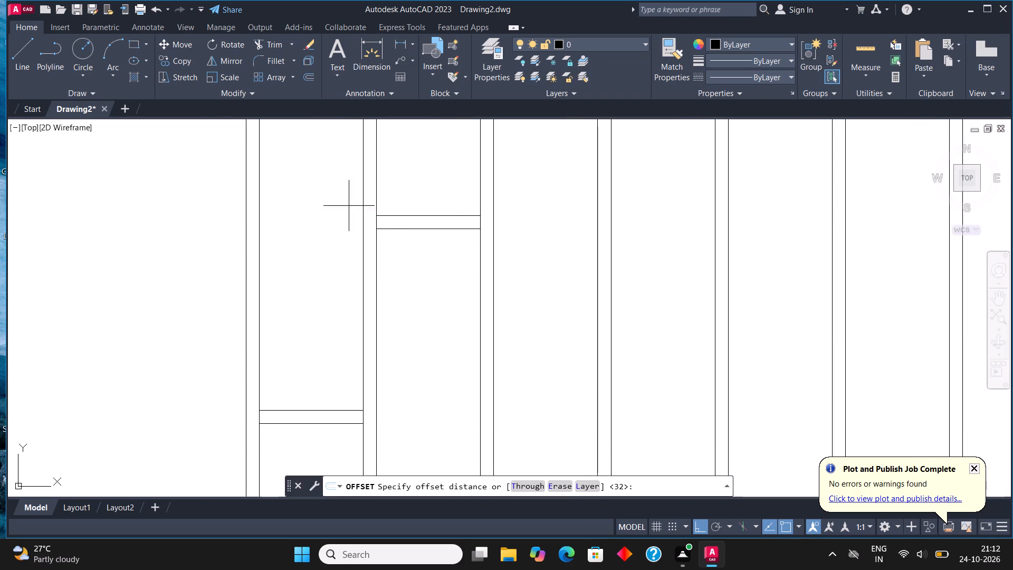
click(421, 229)
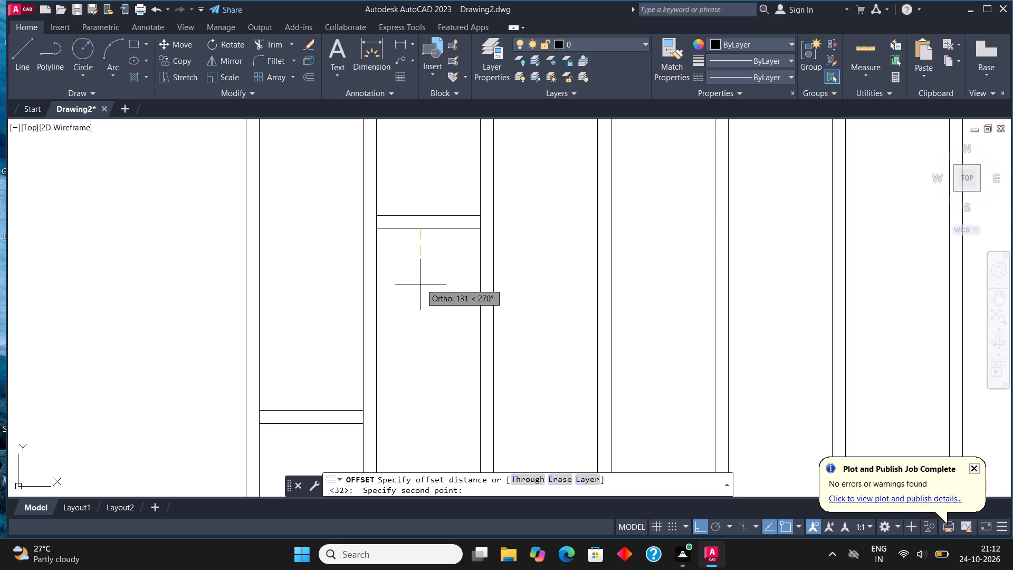
text(901)
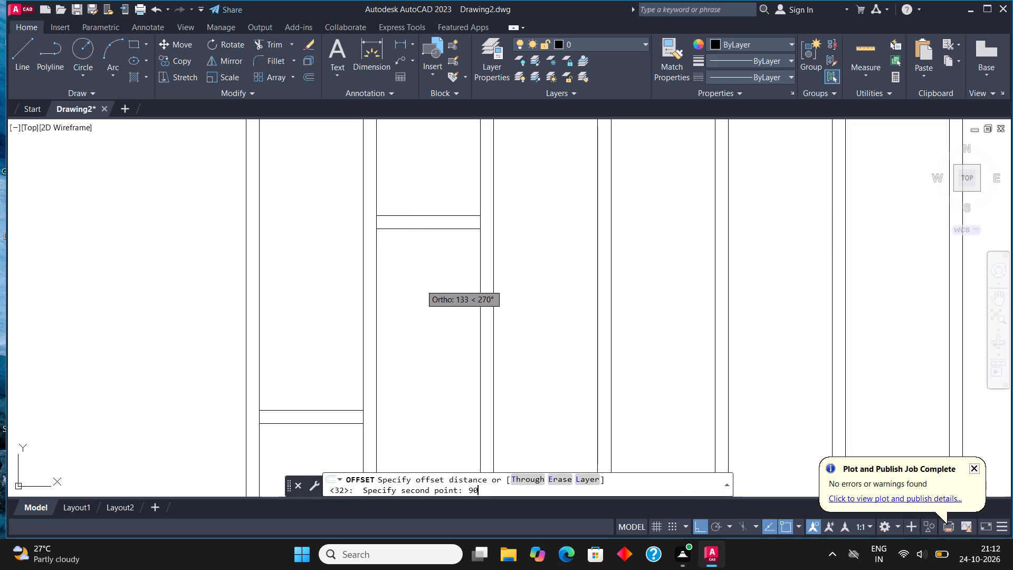
key(Return)
click(421, 284)
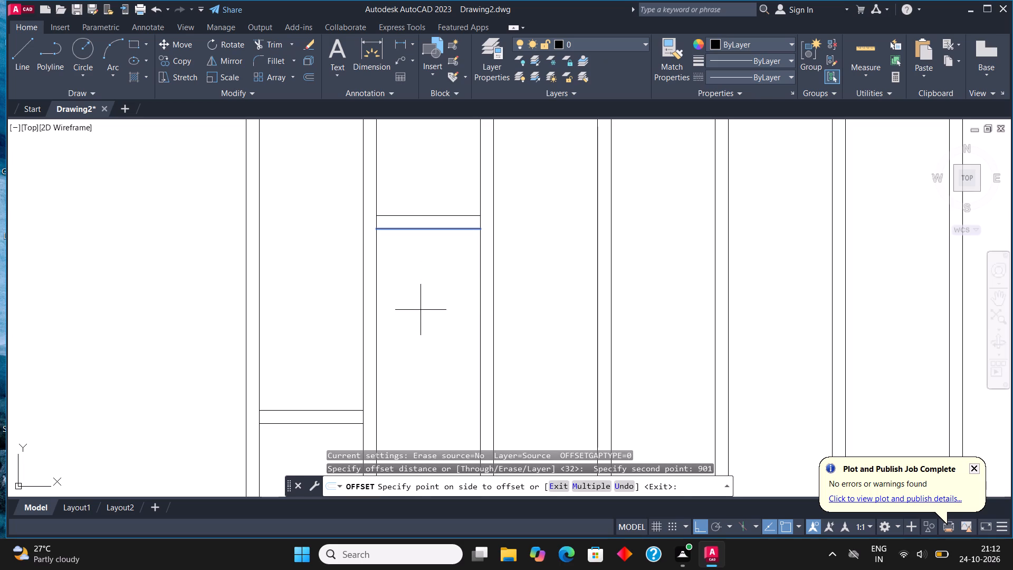
click(421, 314)
scroll(476, 208, down, 3)
scroll(462, 314, up, 1)
key(Escape)
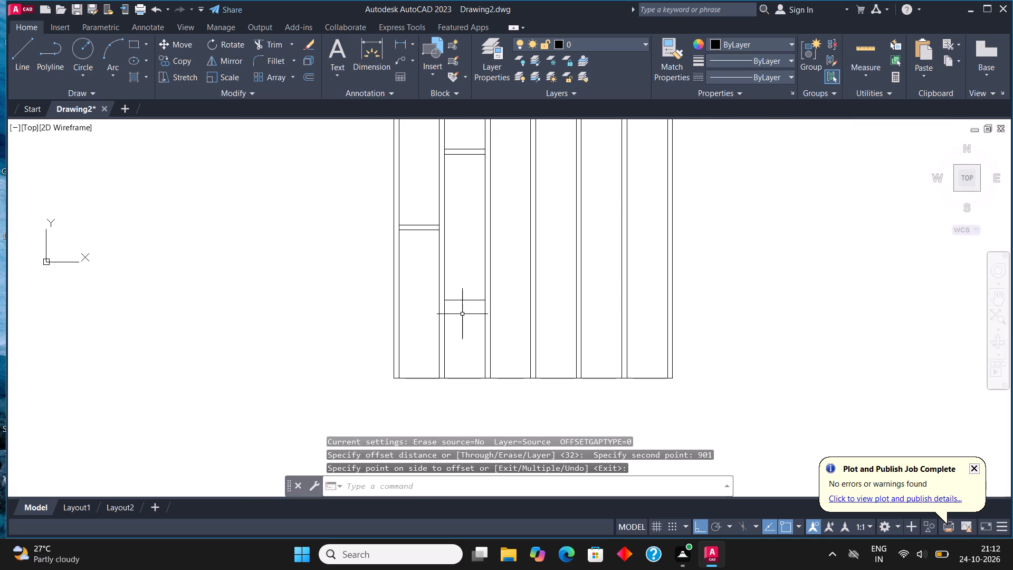
Offset the third shelf's horizontal line in the second wide division 32 mm downward.
scroll(461, 302, up, 2)
click(461, 302)
click(455, 280)
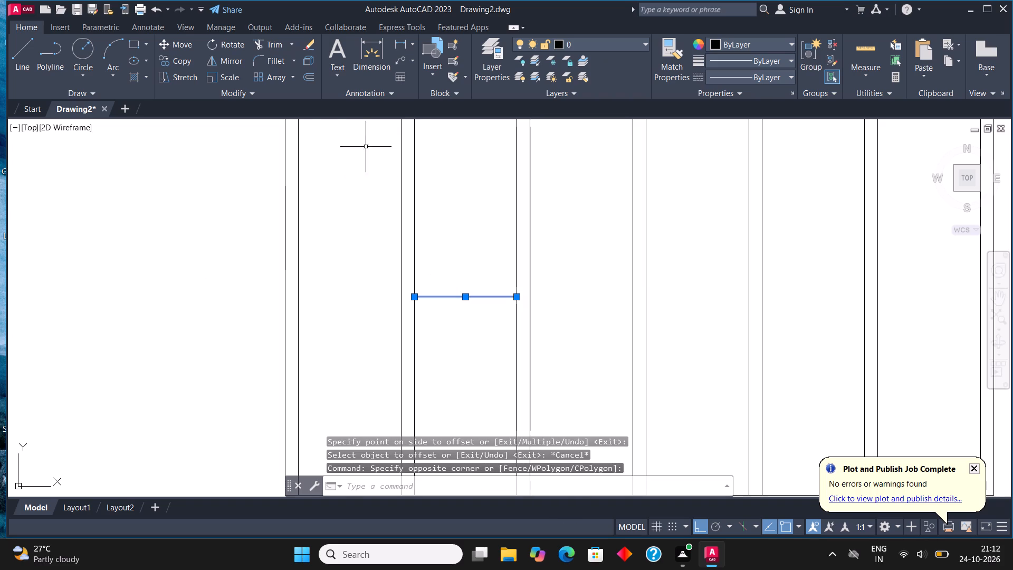
click(311, 75)
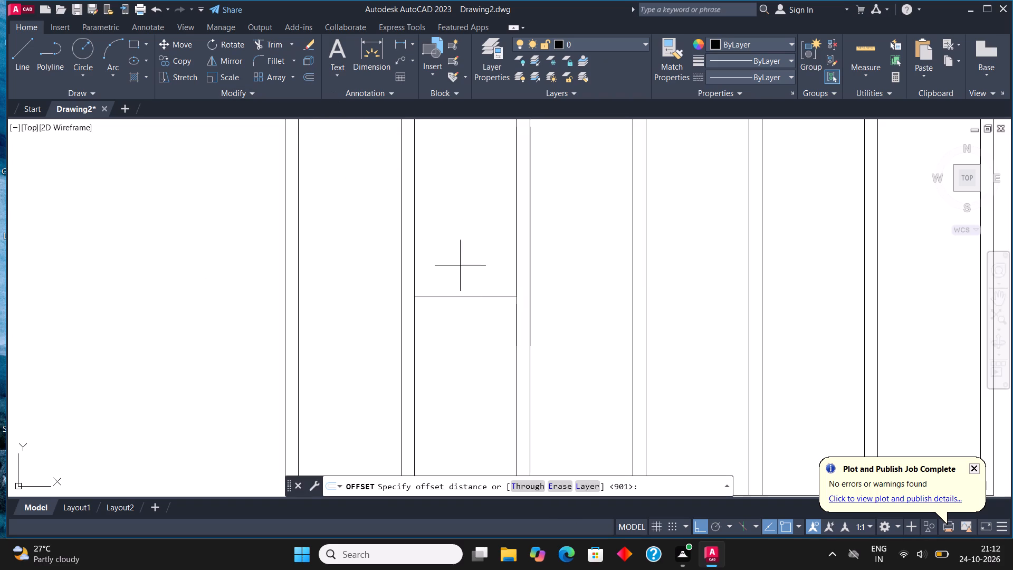
click(469, 299)
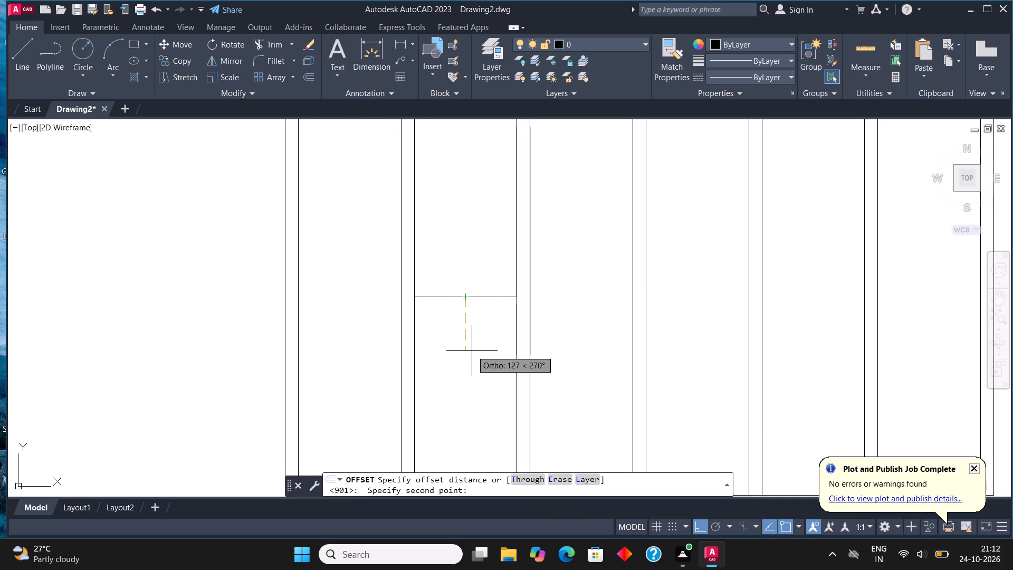
text(32)
key(Return)
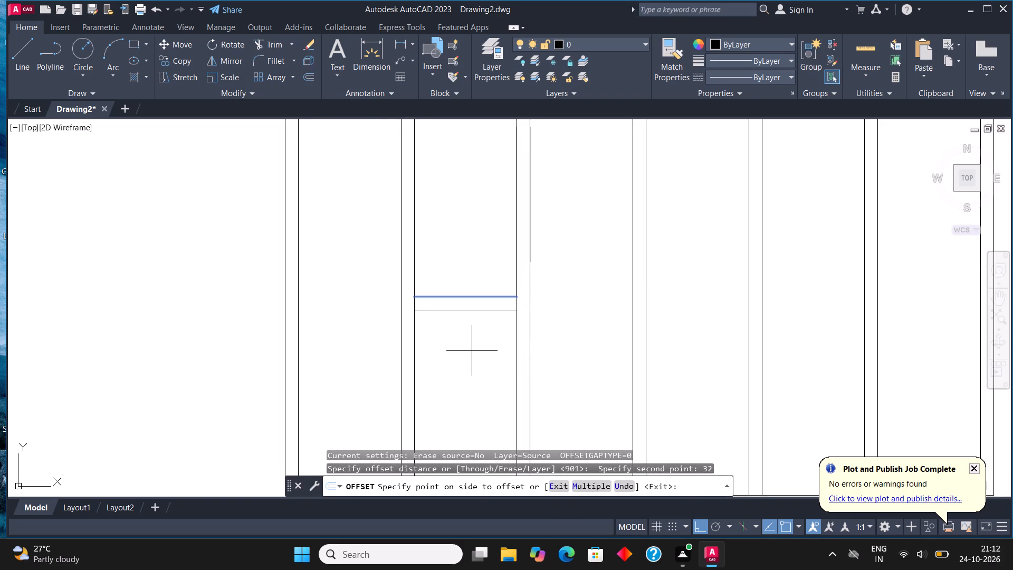
click(479, 387)
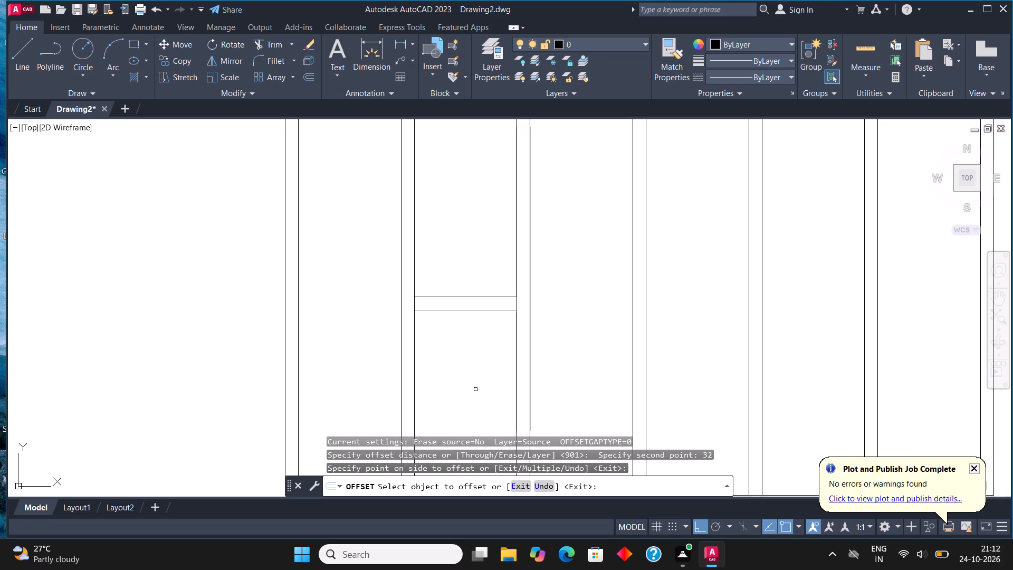
key(Escape)
Draw a 451 mm line downward from the top left corner of the third wide division, along its edge.
scroll(475, 389, down, 5)
scroll(494, 299, up, 4)
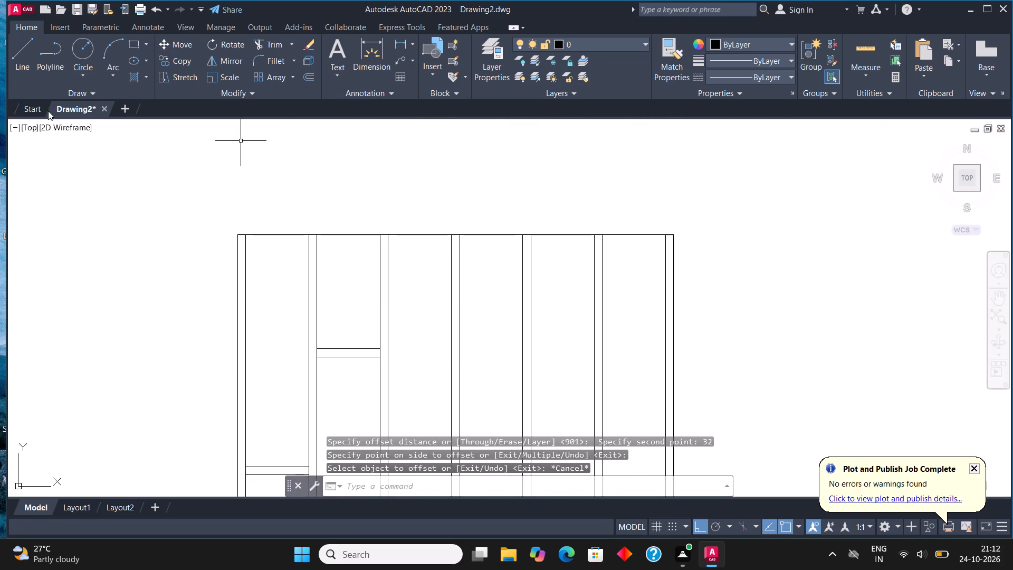
click(25, 64)
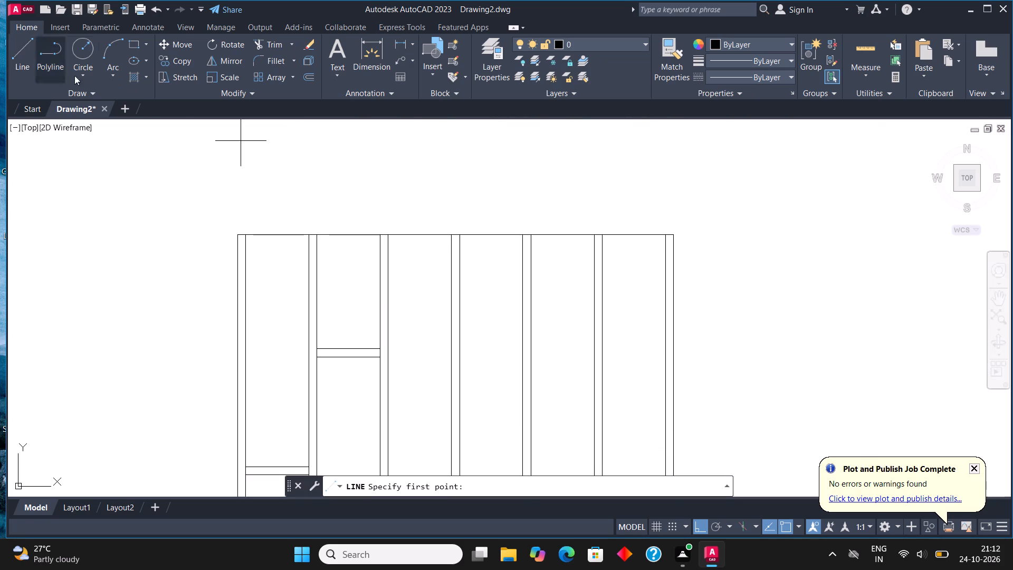
scroll(387, 234, up, 2)
click(383, 235)
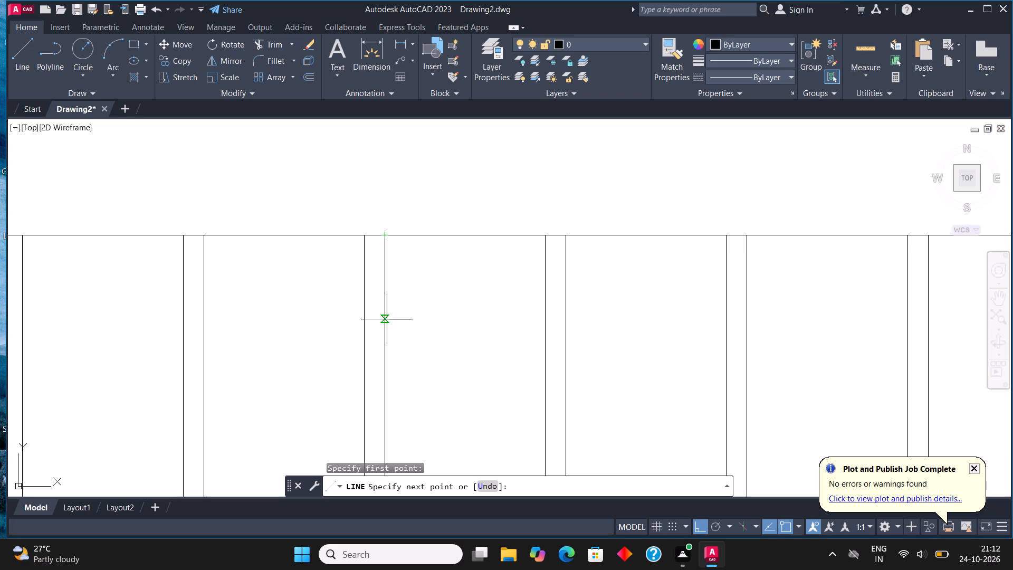
text(451)
key(Return)
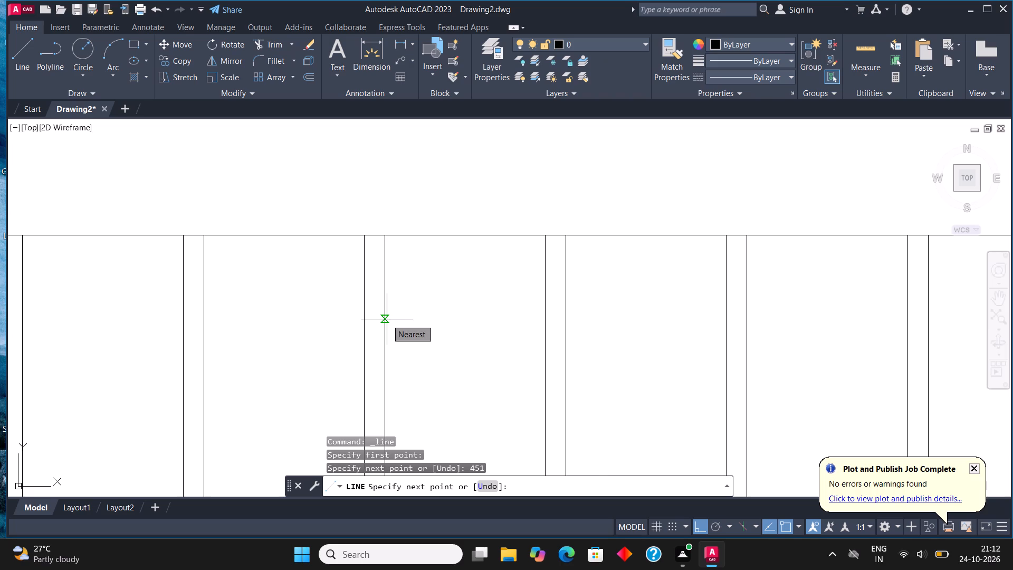
scroll(388, 319, down, 3)
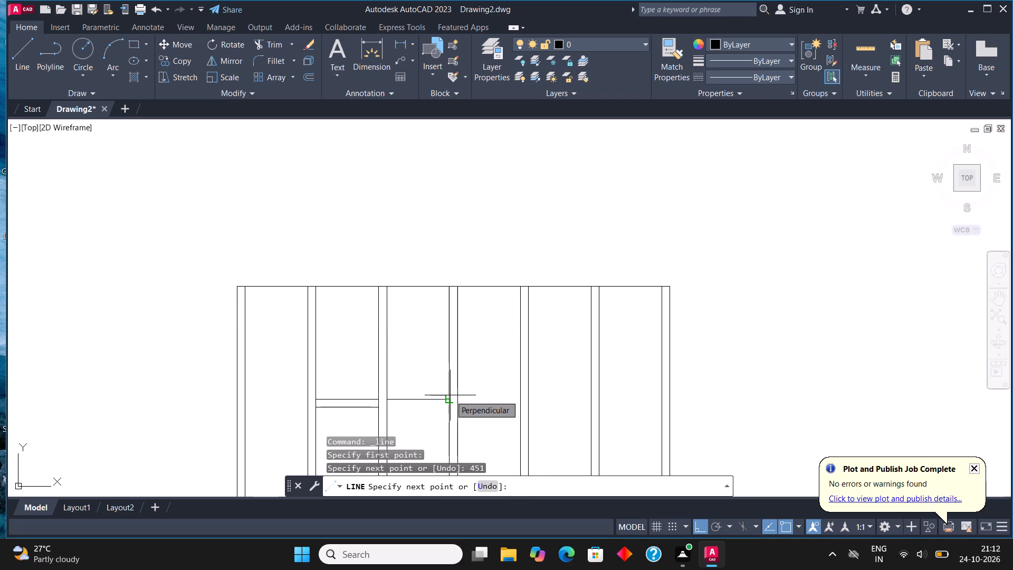
key(Escape)
scroll(462, 303, down, 3)
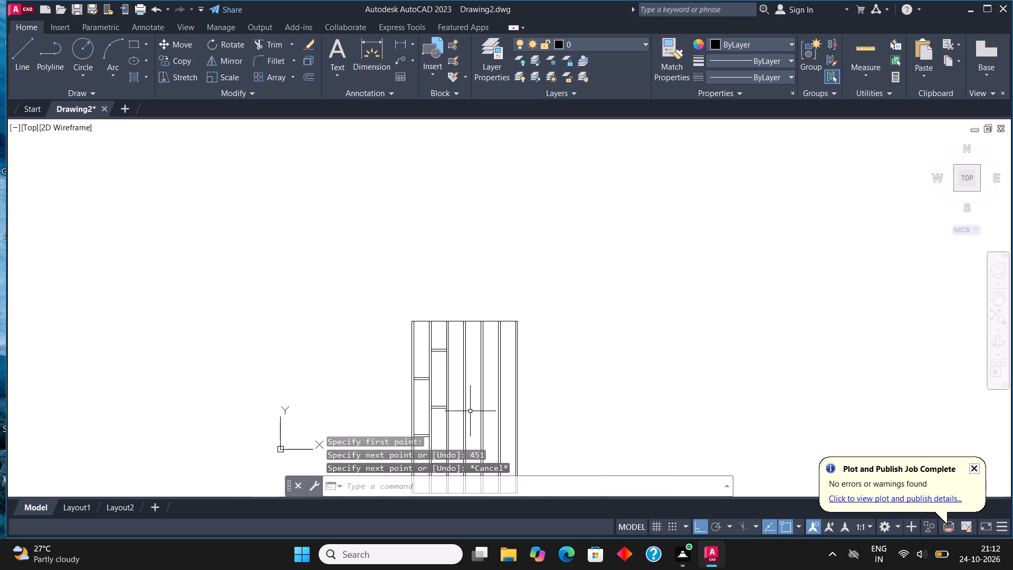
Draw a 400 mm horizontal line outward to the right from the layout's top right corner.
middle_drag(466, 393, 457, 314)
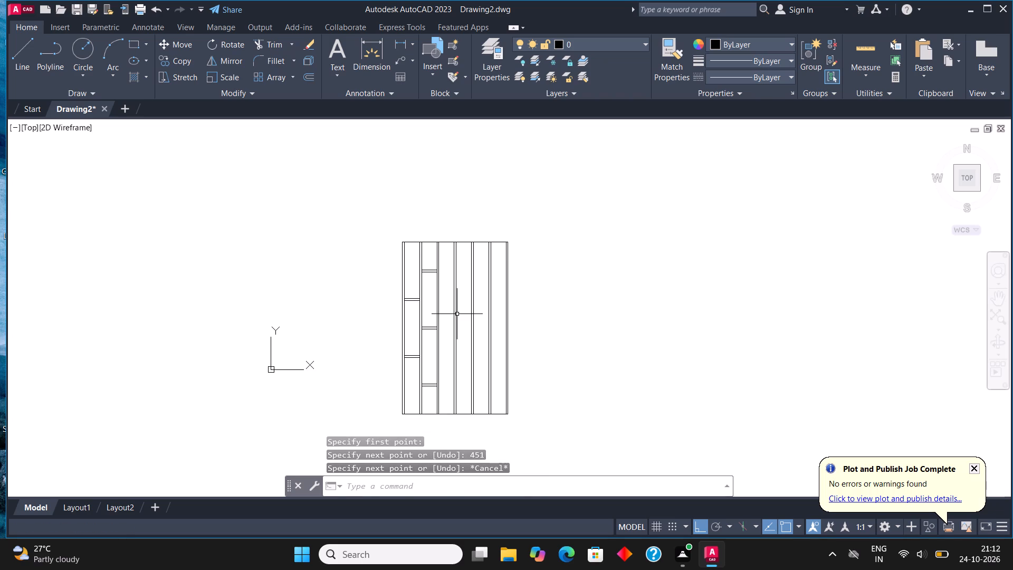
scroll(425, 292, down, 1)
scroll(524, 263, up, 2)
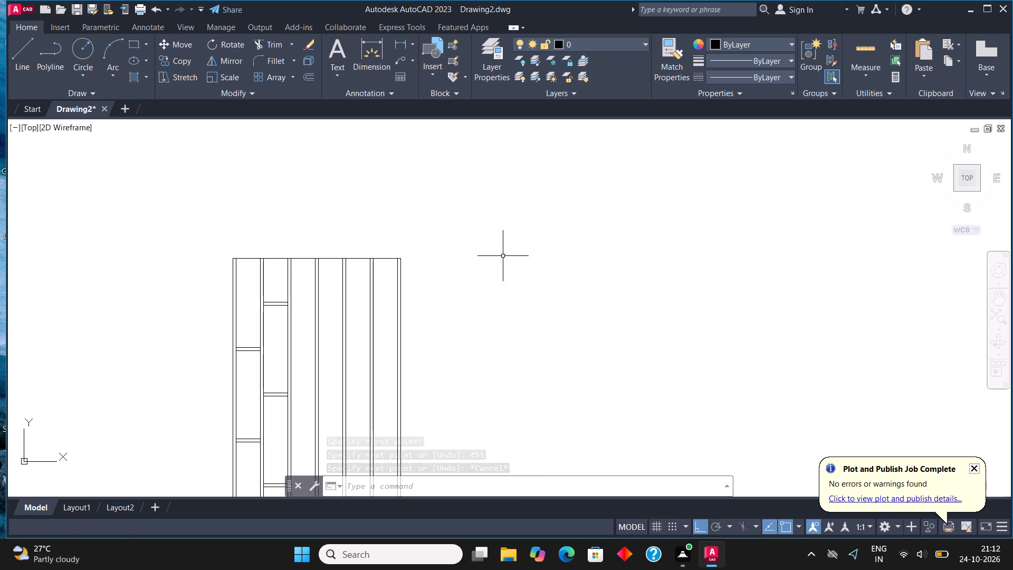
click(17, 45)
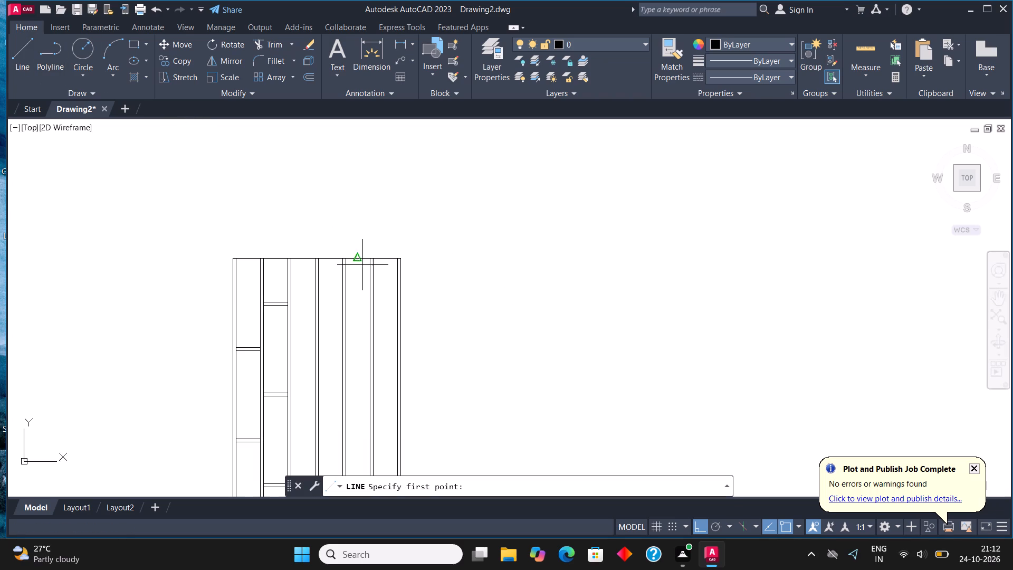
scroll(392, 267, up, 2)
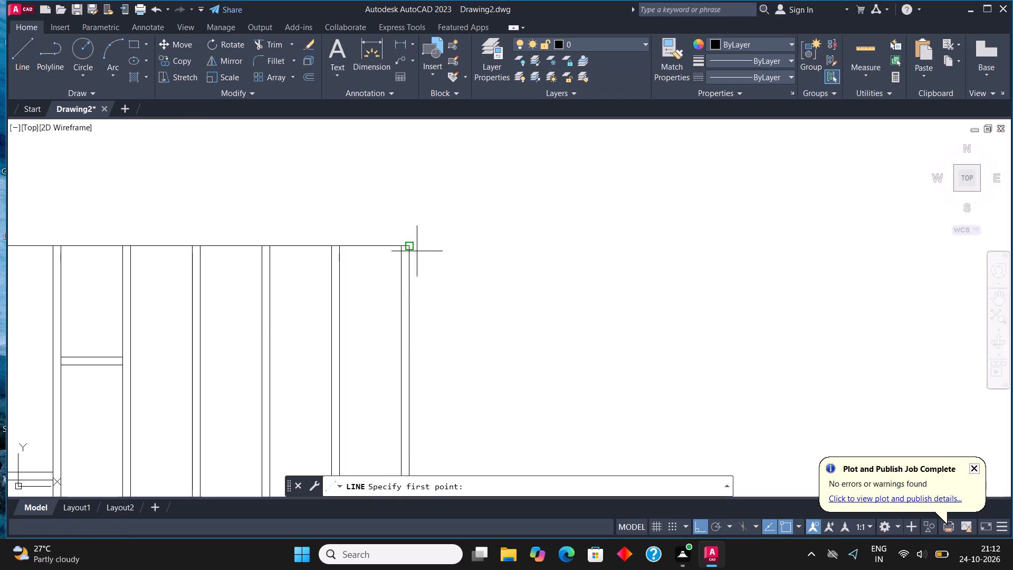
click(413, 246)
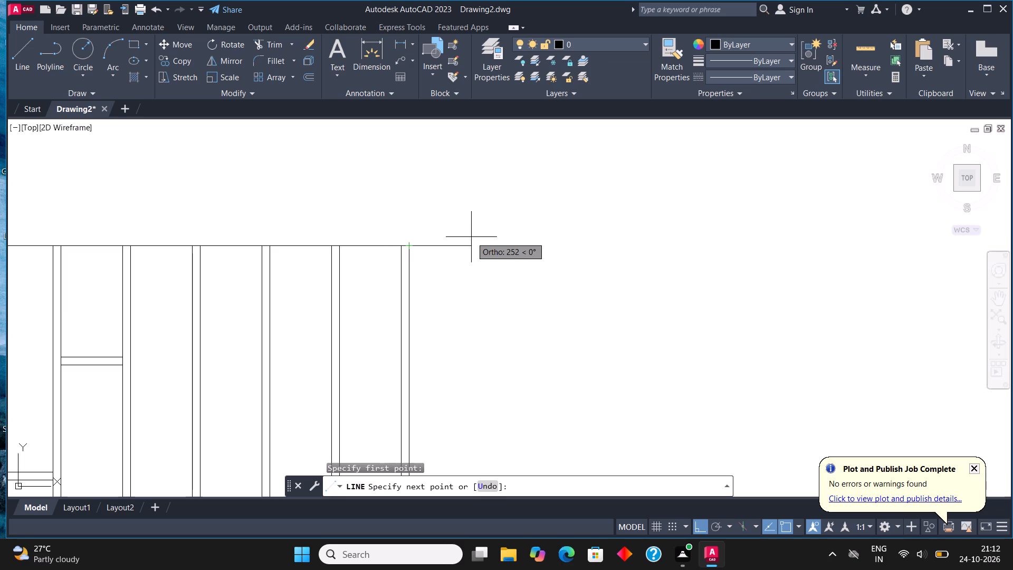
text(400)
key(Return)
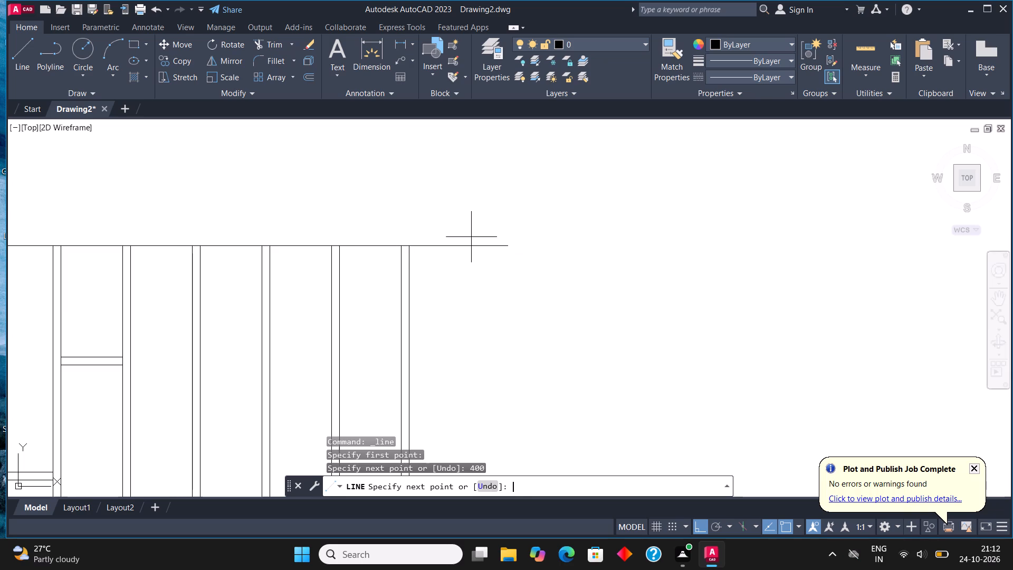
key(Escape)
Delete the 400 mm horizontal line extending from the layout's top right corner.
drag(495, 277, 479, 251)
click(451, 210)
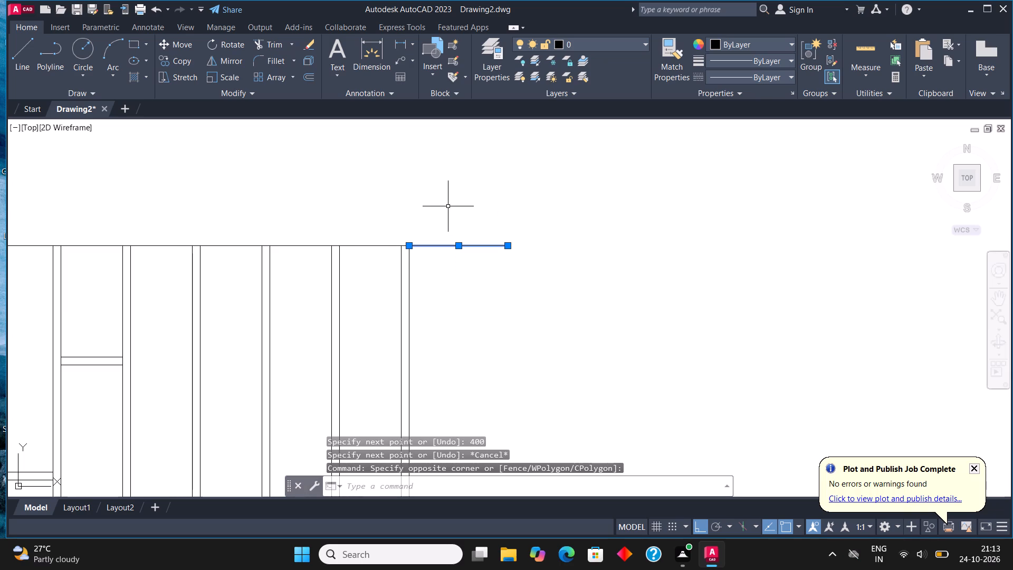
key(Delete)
Outline a full-height strip 100 mm wide against the layout's right side, from its top right corner around to its bottom right corner.
click(24, 58)
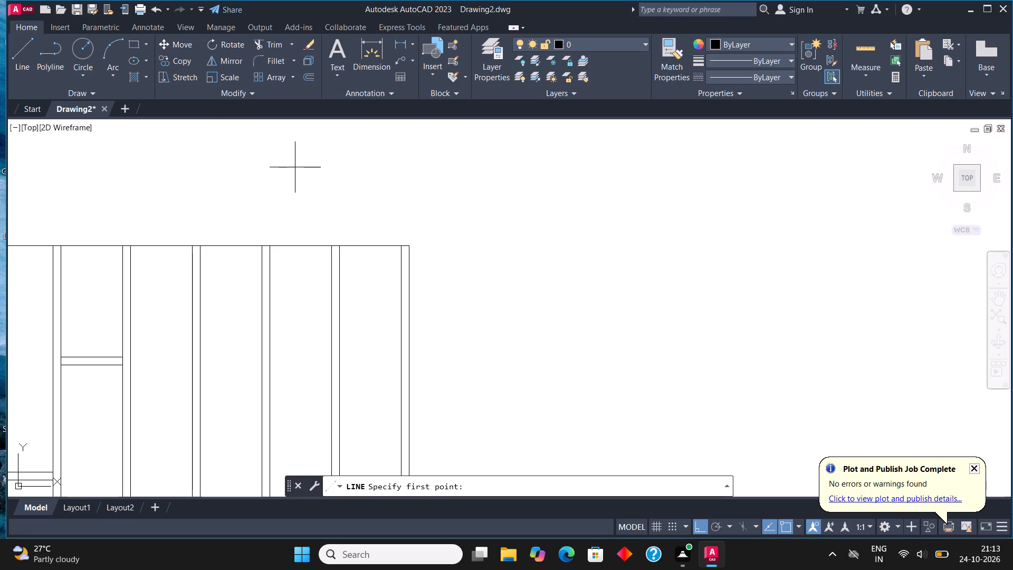
click(411, 242)
text(100)
key(Return)
middle_drag(446, 364, 443, 167)
scroll(443, 167, up, 1)
scroll(443, 167, down, 4)
scroll(448, 313, up, 2)
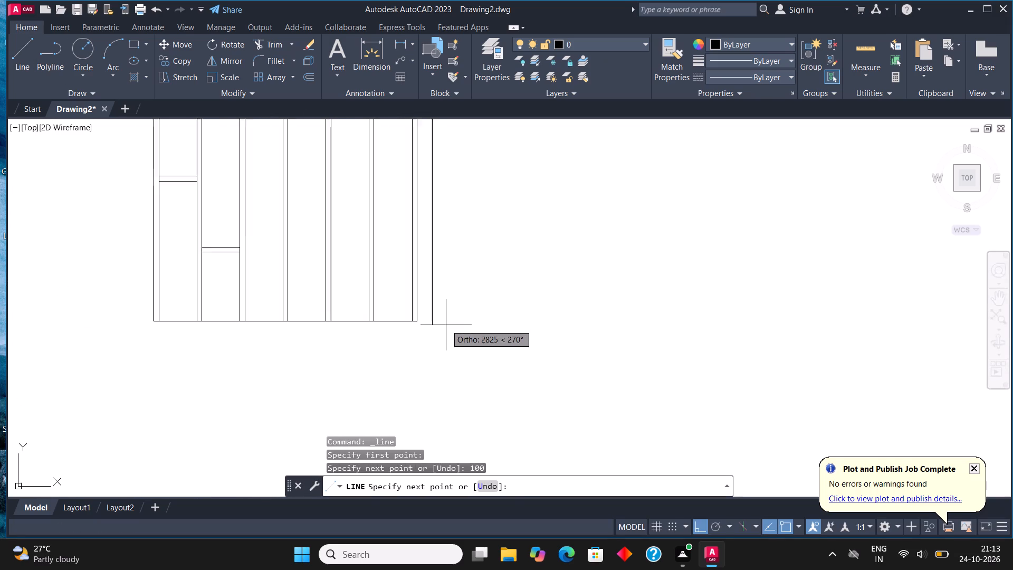
scroll(446, 327, up, 2)
click(395, 314)
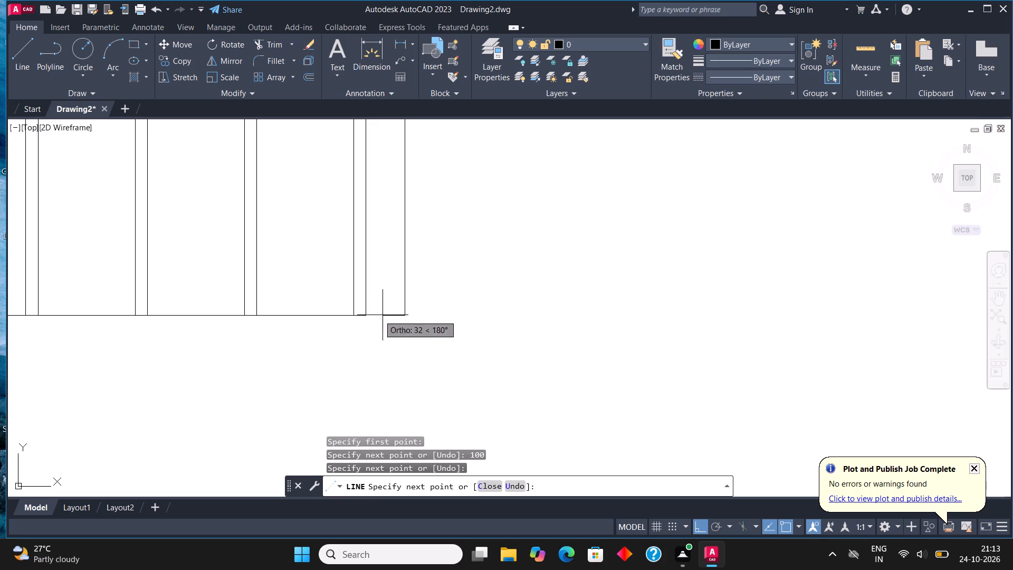
click(367, 314)
key(Escape)
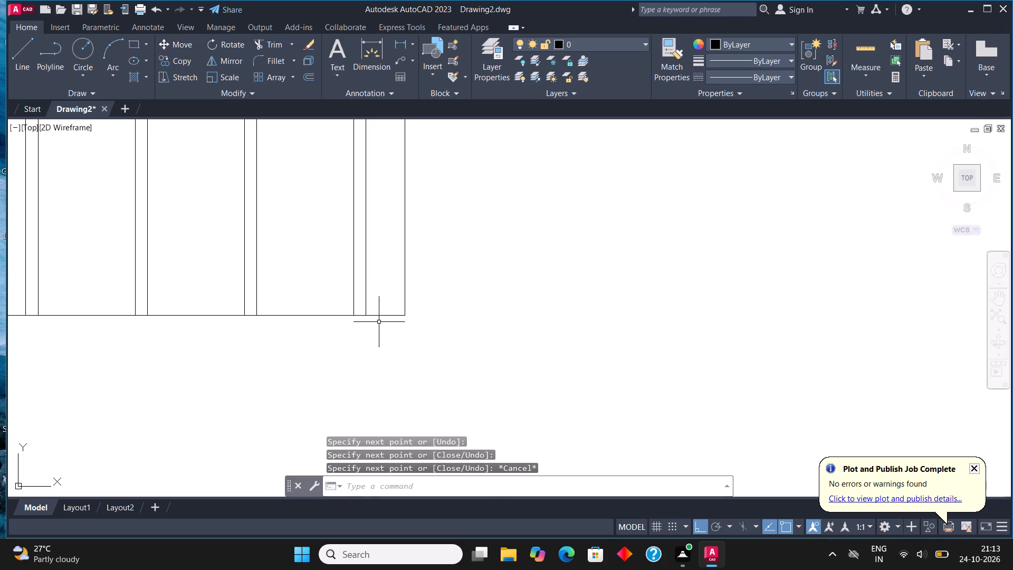
Hatch the 100 mm strip at the layout's right side with the ANSI32 pattern.
scroll(377, 396, down, 3)
middle_drag(373, 286, 407, 336)
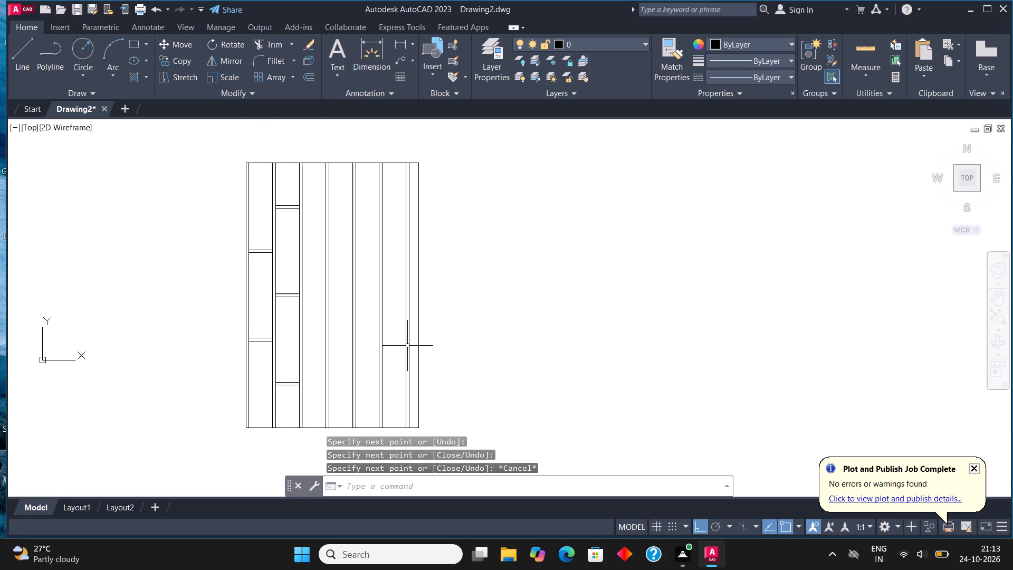
key(h)
key(Return)
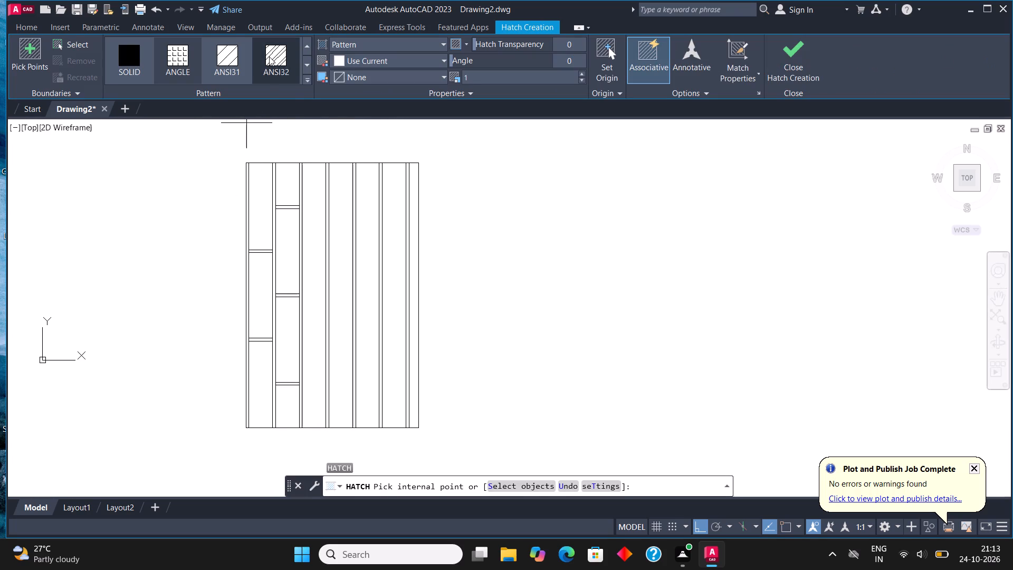
click(269, 56)
click(412, 272)
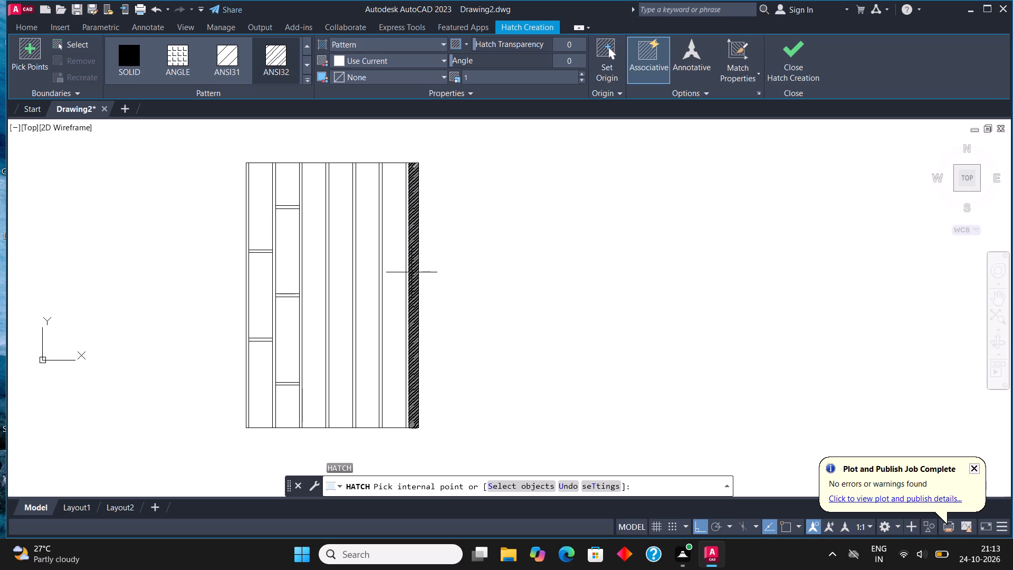
click(782, 60)
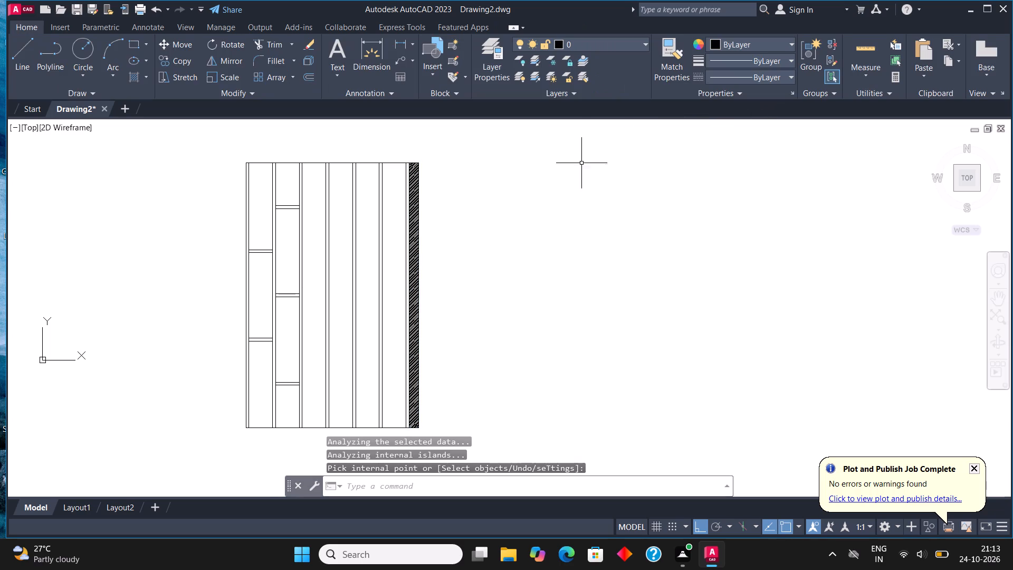
Increase the pattern scale of the right strip's hatch for wider line spacing.
scroll(413, 243, up, 3)
click(413, 243)
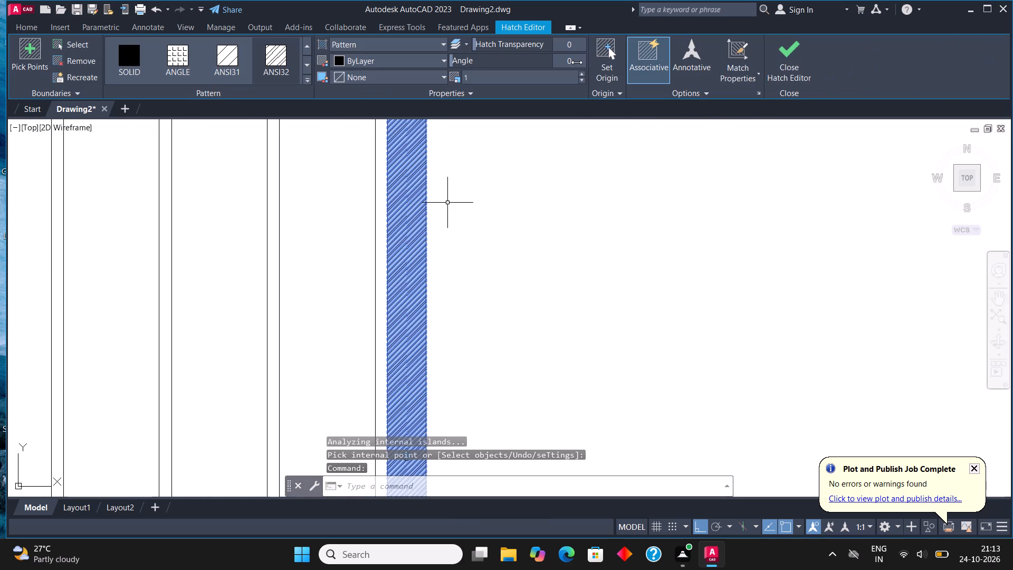
click(579, 72)
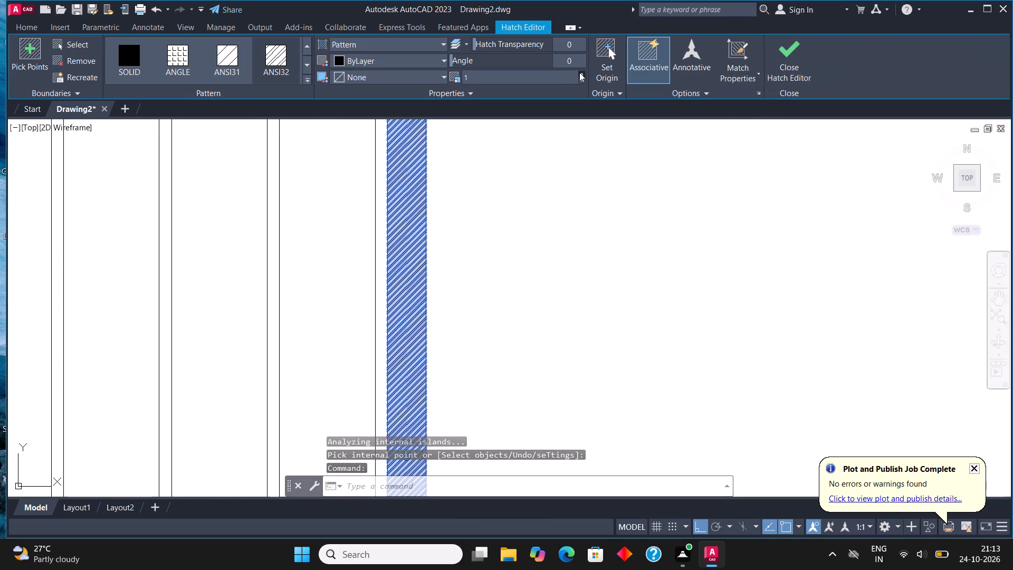
click(579, 73)
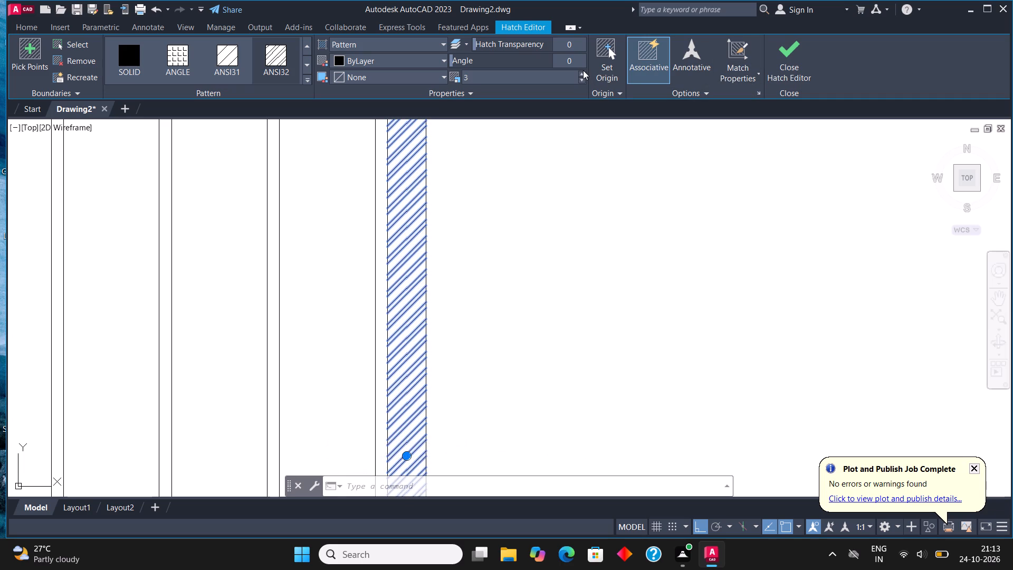
click(583, 70)
click(796, 45)
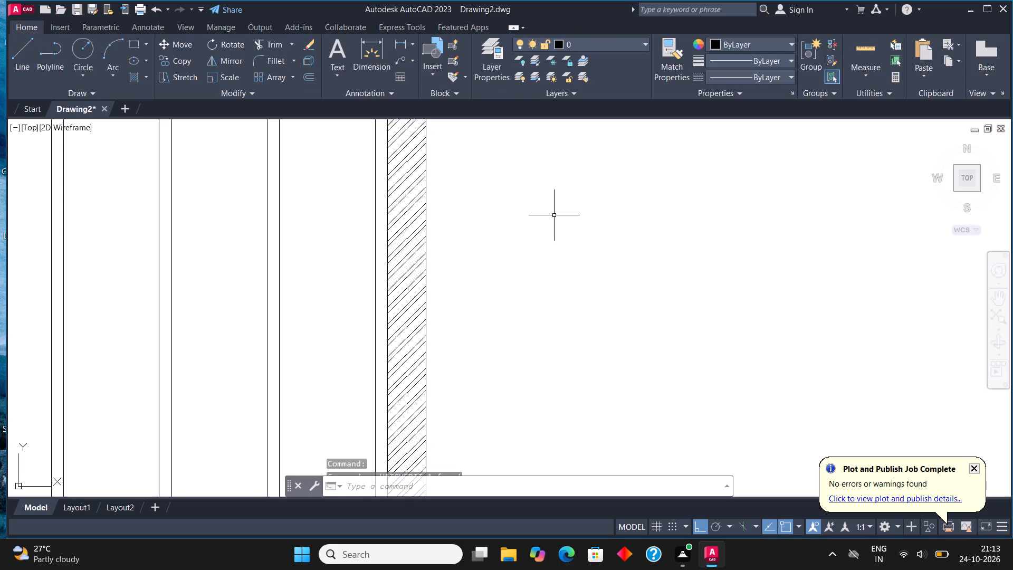
scroll(504, 243, down, 3)
key(Escape)
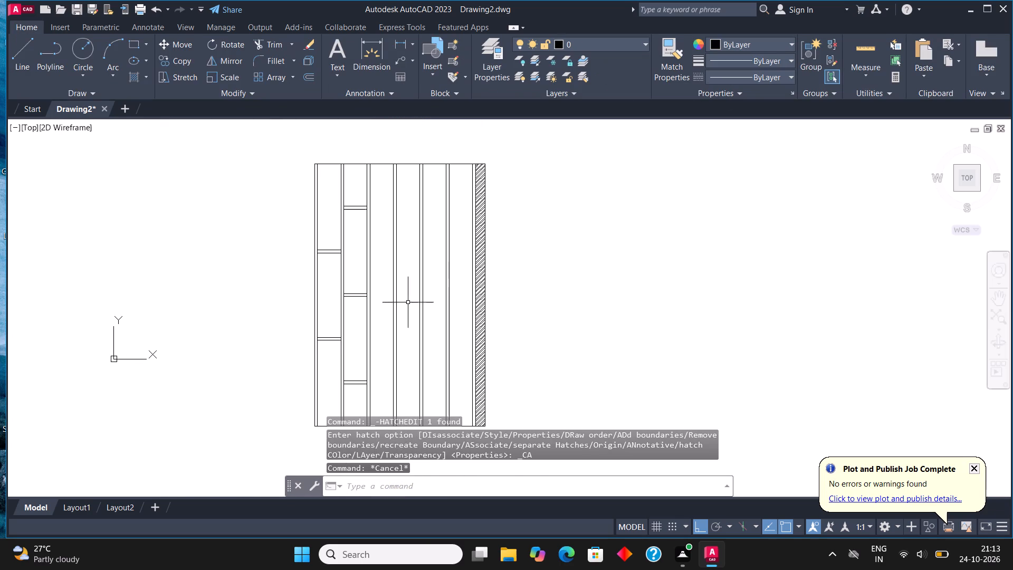
Draw a vertical line about 763 mm long downward from the layout's bottom left corner.
scroll(390, 269, down, 3)
middle_drag(413, 331, 416, 314)
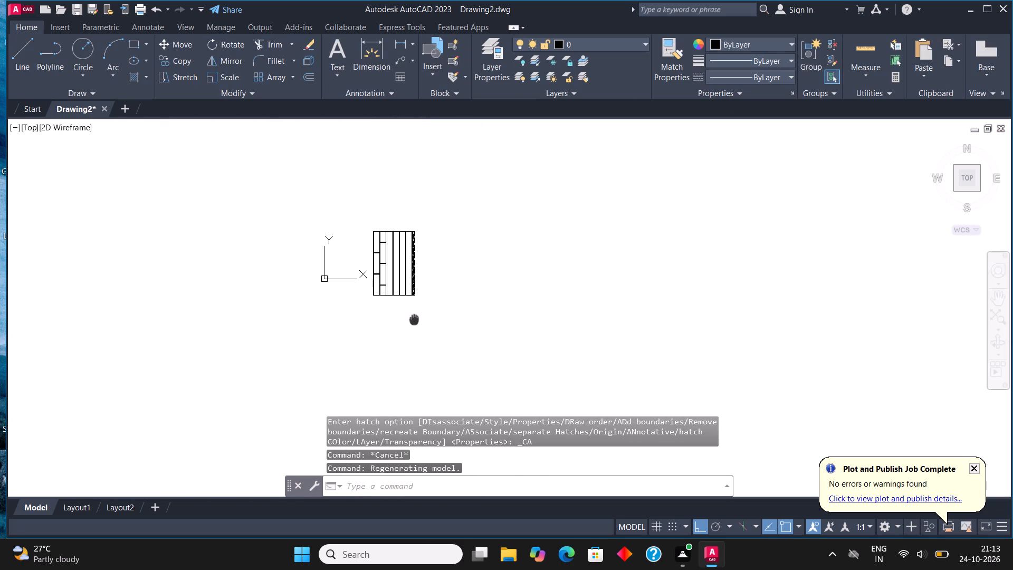
middle_drag(416, 314, 418, 277)
scroll(388, 164, up, 3)
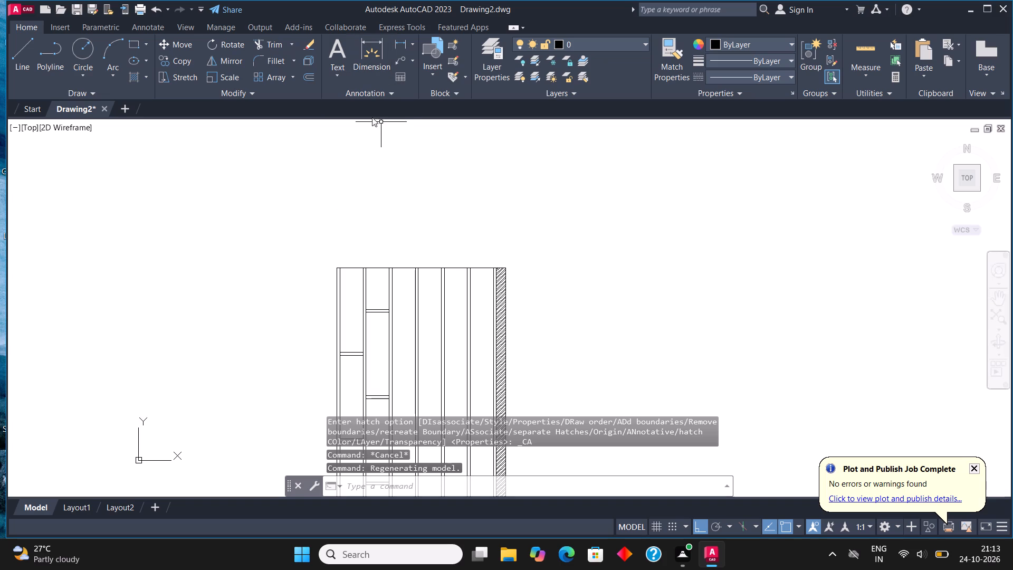
middle_drag(451, 273, 457, 232)
scroll(457, 237, down, 3)
scroll(452, 328, up, 3)
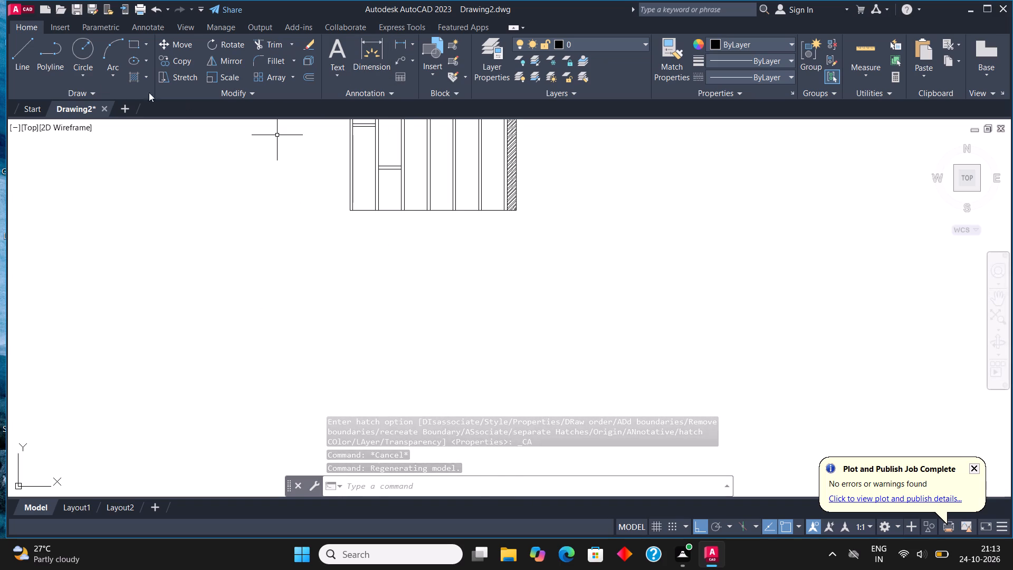
click(28, 55)
middle_drag(259, 204, 280, 217)
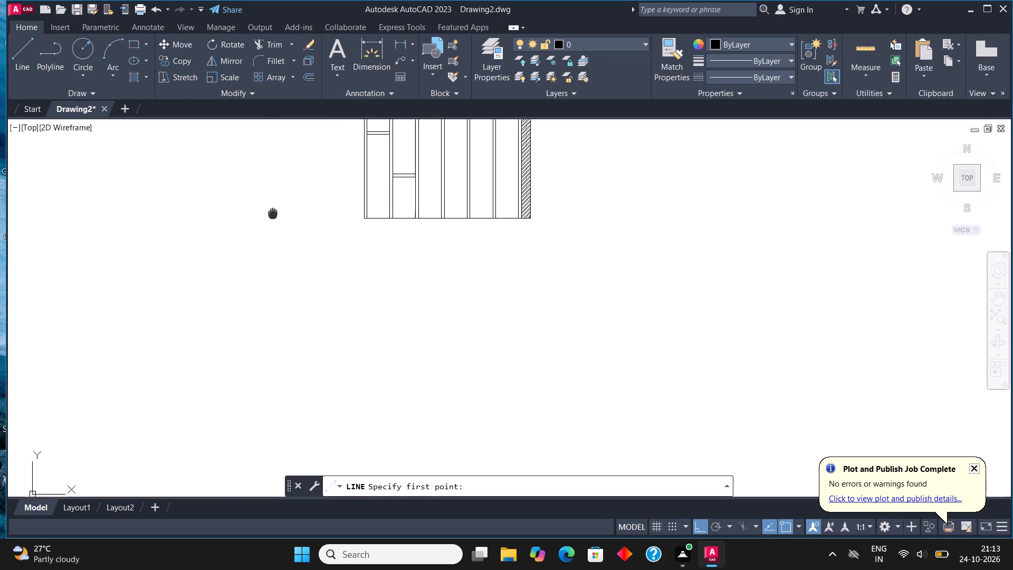
middle_drag(280, 217, 310, 236)
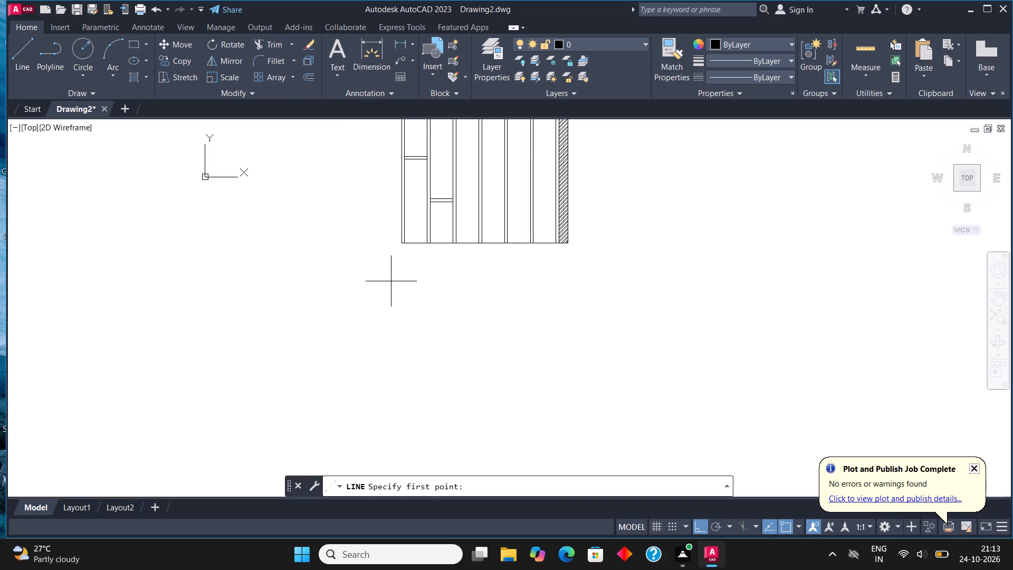
middle_drag(417, 268, 425, 295)
scroll(425, 294, up, 1)
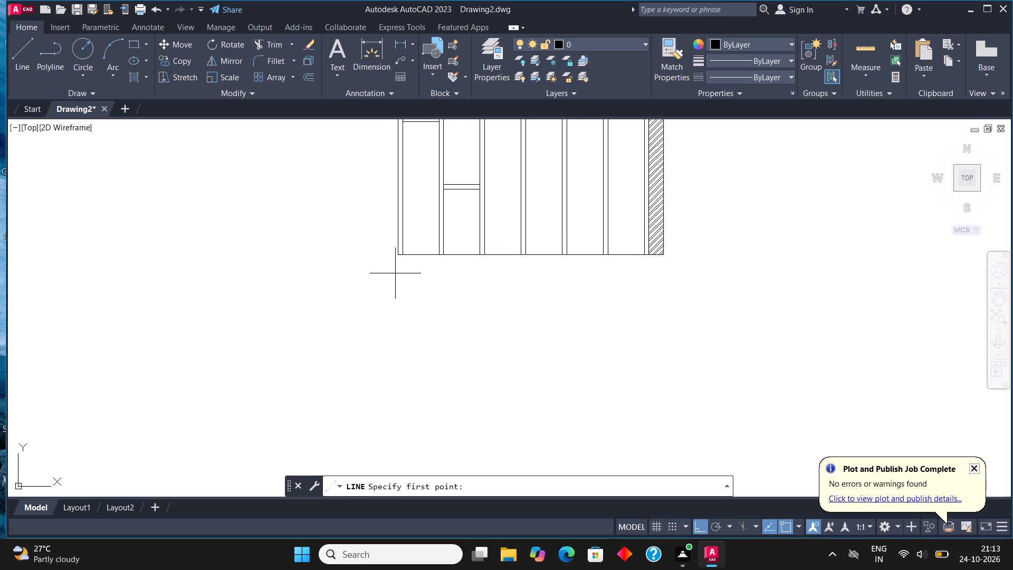
click(395, 256)
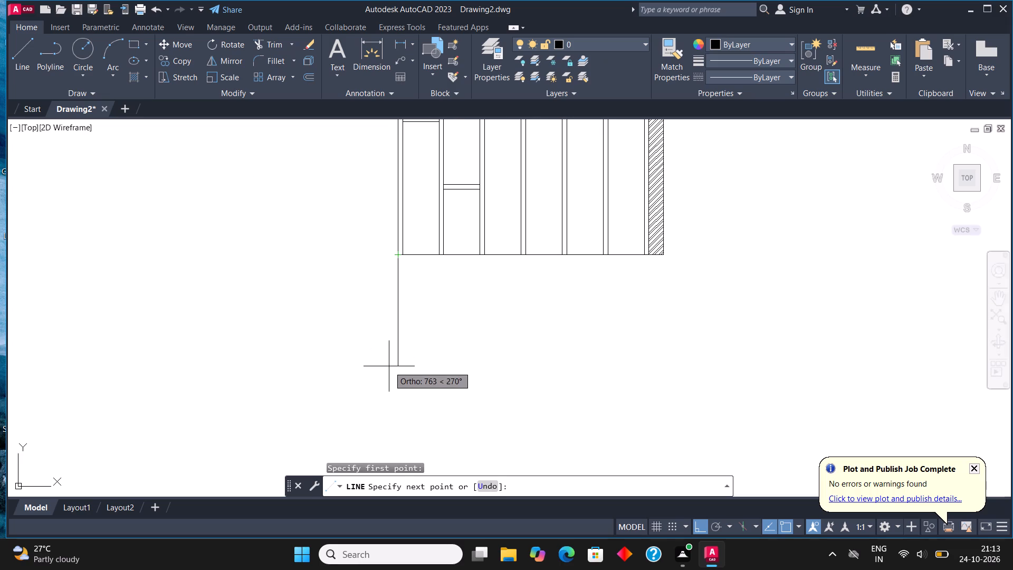
click(389, 366)
key(Escape)
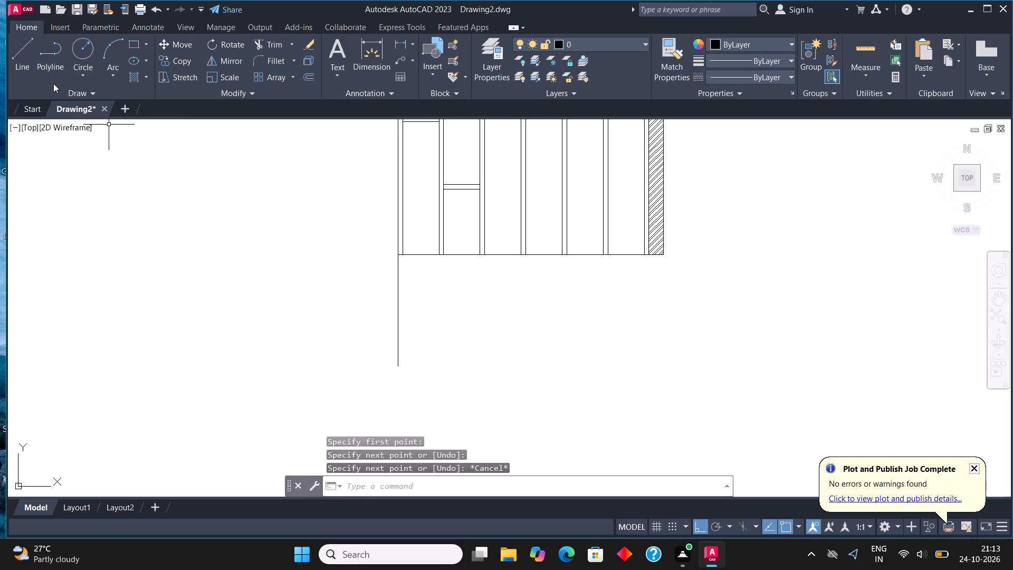
Draw a second vertical line downward from the bottom of the leftmost division's inner edge, about as long as the first projected line.
click(15, 55)
scroll(398, 256, up, 2)
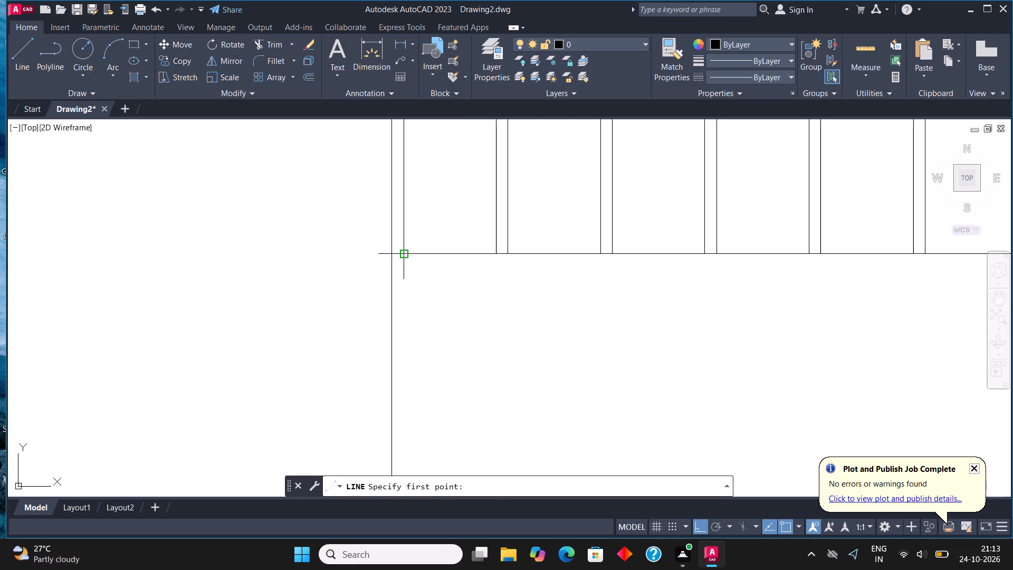
click(402, 253)
scroll(410, 376, down, 2)
scroll(412, 417, up, 1)
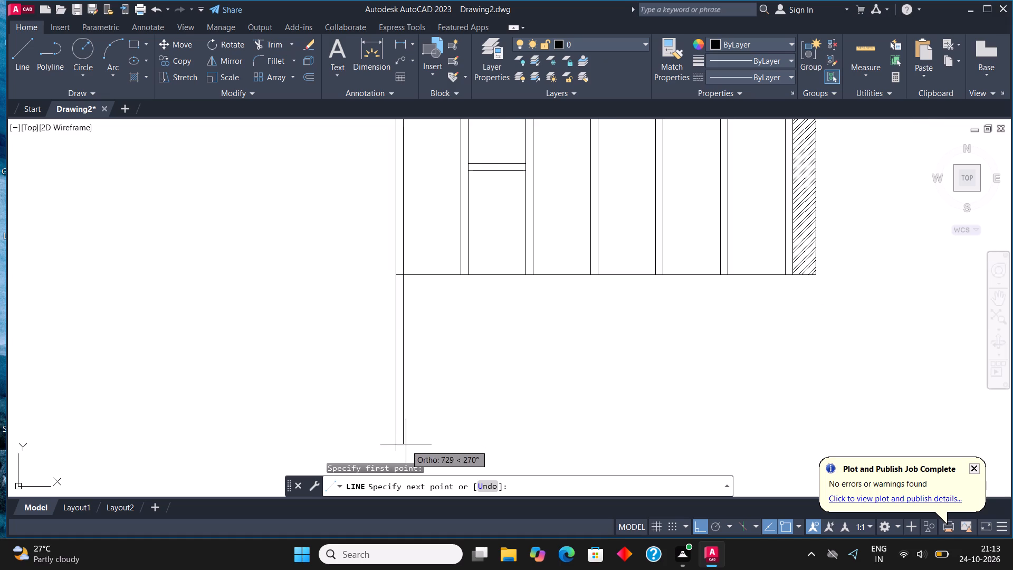
click(406, 452)
key(Escape)
Outline a horizontal strip 125 mm deep below the layout, from the leftmost projected line across to the hatched strip's inner edge.
click(18, 57)
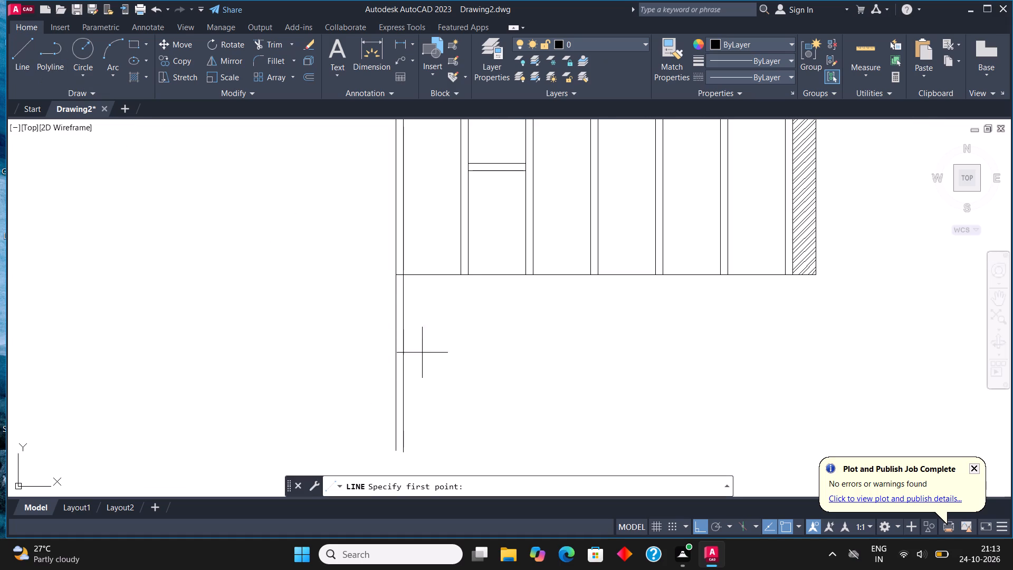
click(395, 363)
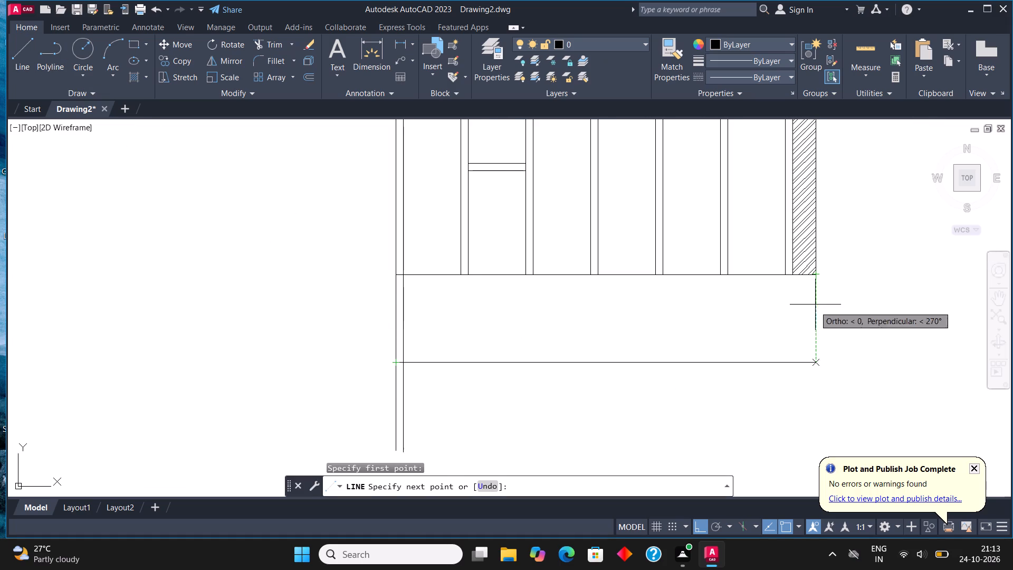
click(796, 325)
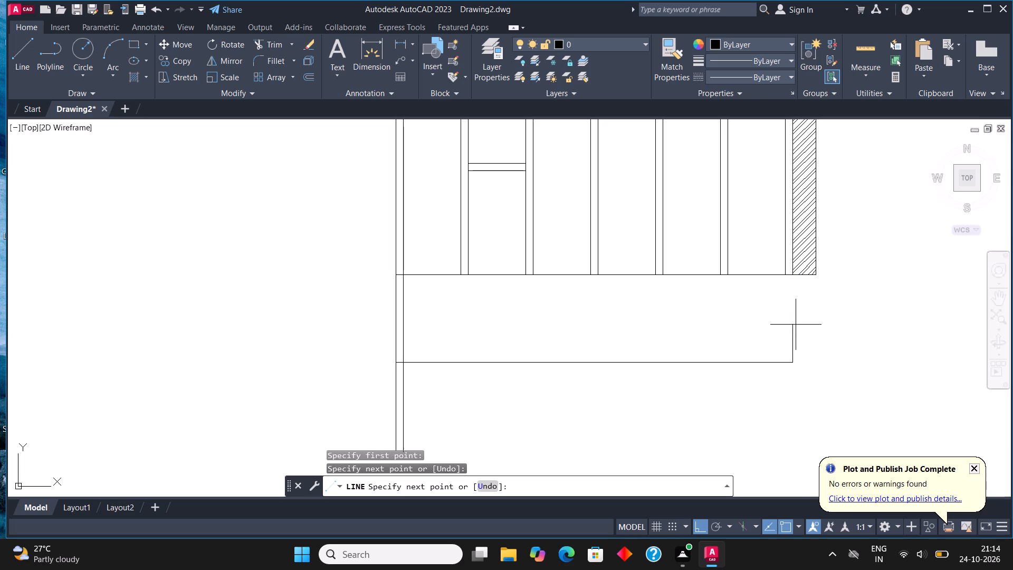
middle_drag(785, 415, 780, 367)
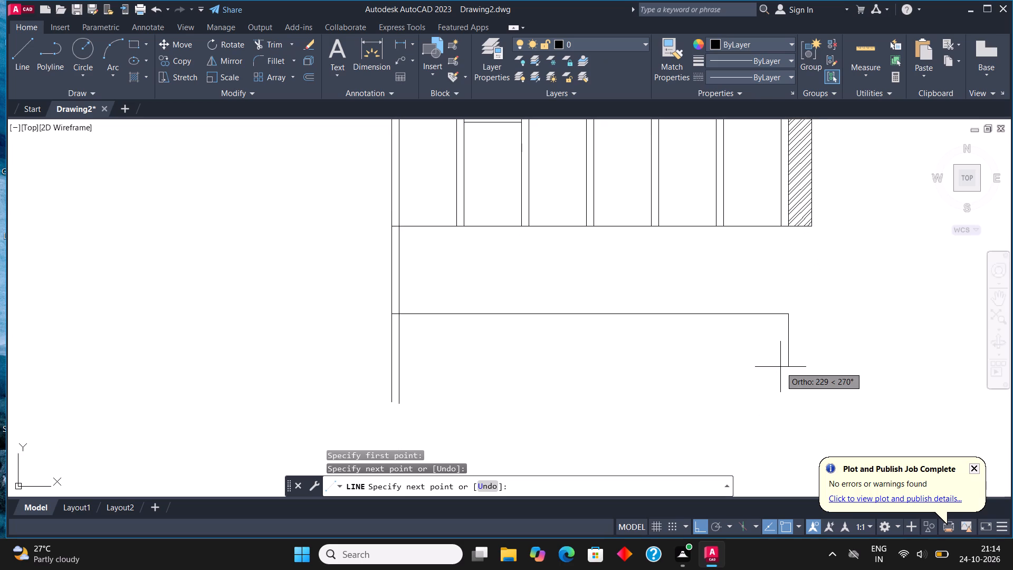
text(125)
key(Return)
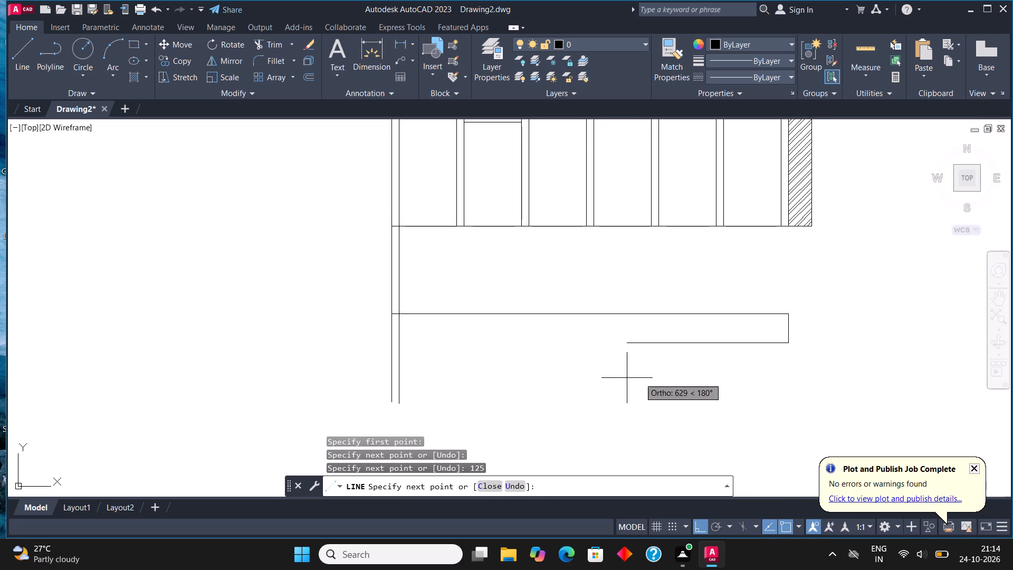
click(391, 345)
key(Escape)
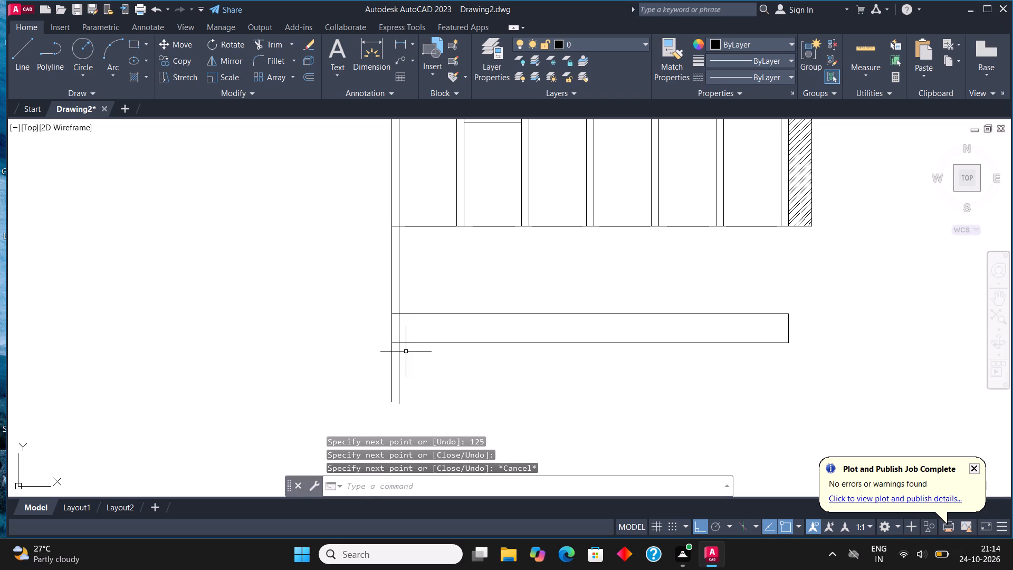
Trim the two projected lines below the 125 mm strip and between it and the layout, keeping only the segments inside the strip.
middle_drag(411, 340, 423, 348)
scroll(424, 343, up, 1)
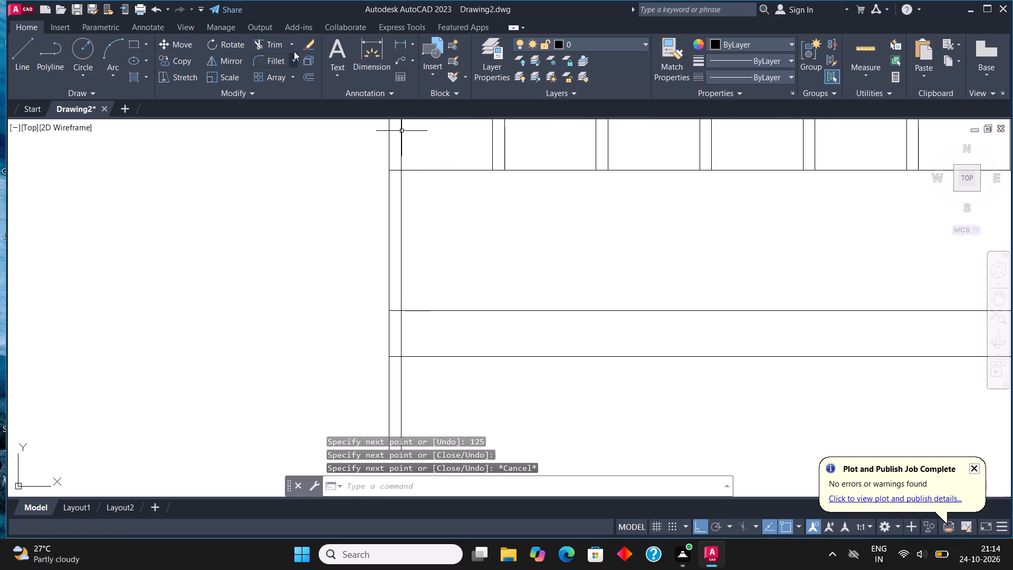
click(281, 40)
drag(375, 388, 459, 397)
scroll(452, 398, down, 2)
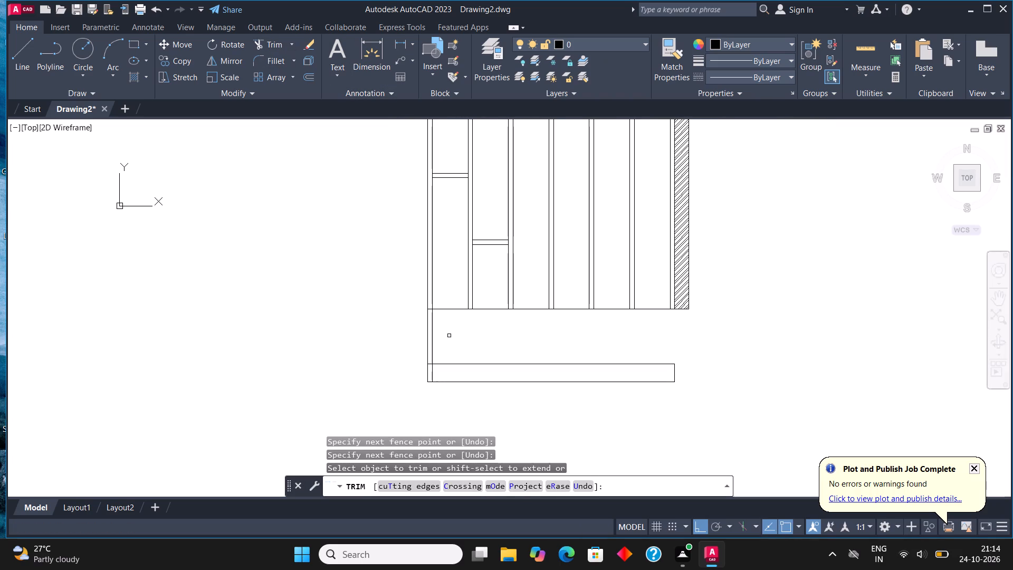
drag(418, 334, 452, 332)
key(Escape)
Project both edges of the second vertical division from the layout's bottom line down to the 125 mm strip's bottom edge.
middle_drag(509, 348, 439, 337)
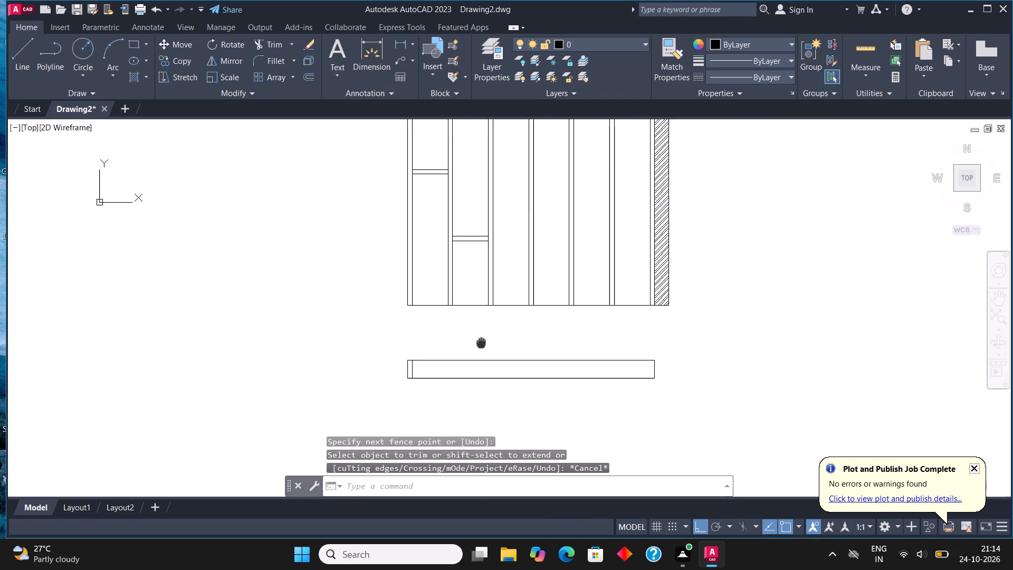
middle_drag(439, 337, 428, 336)
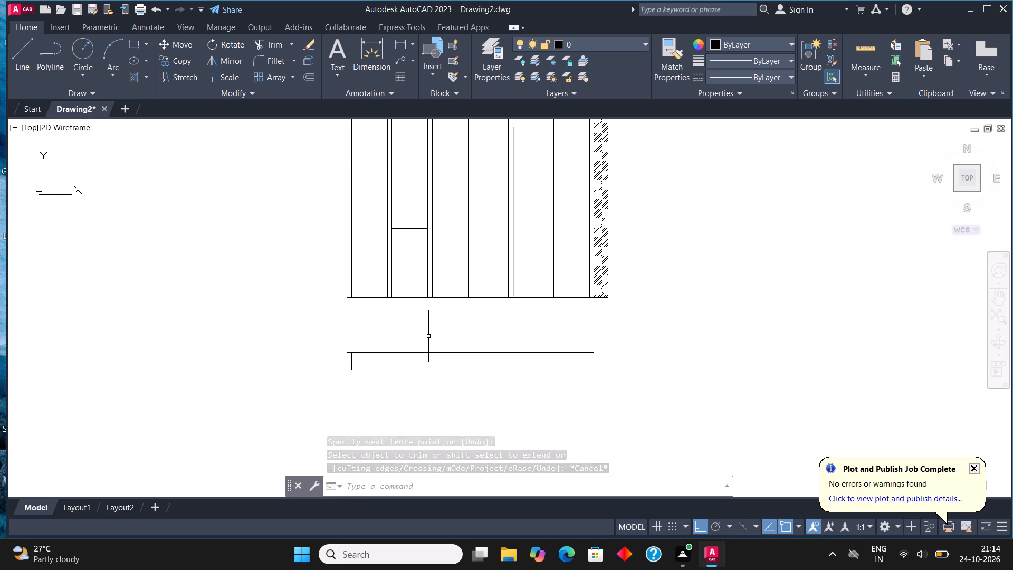
click(23, 55)
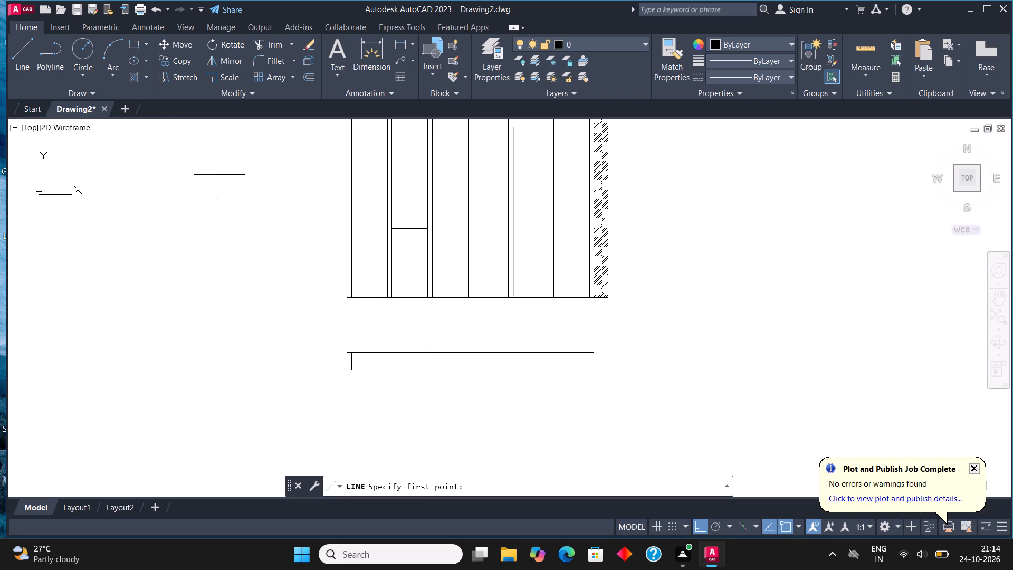
scroll(385, 284, up, 2)
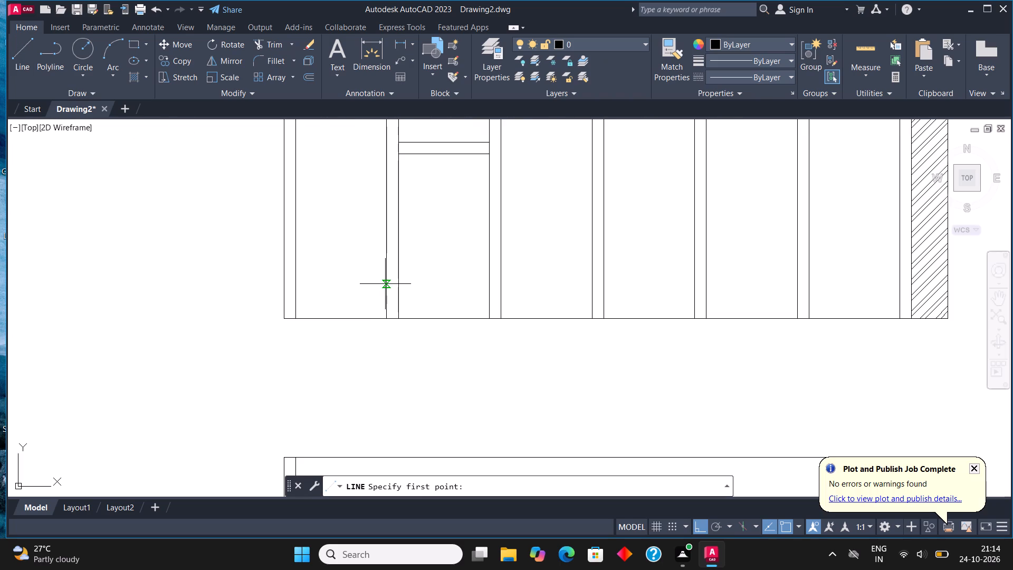
scroll(401, 319, down, 1)
scroll(397, 329, up, 1)
click(387, 315)
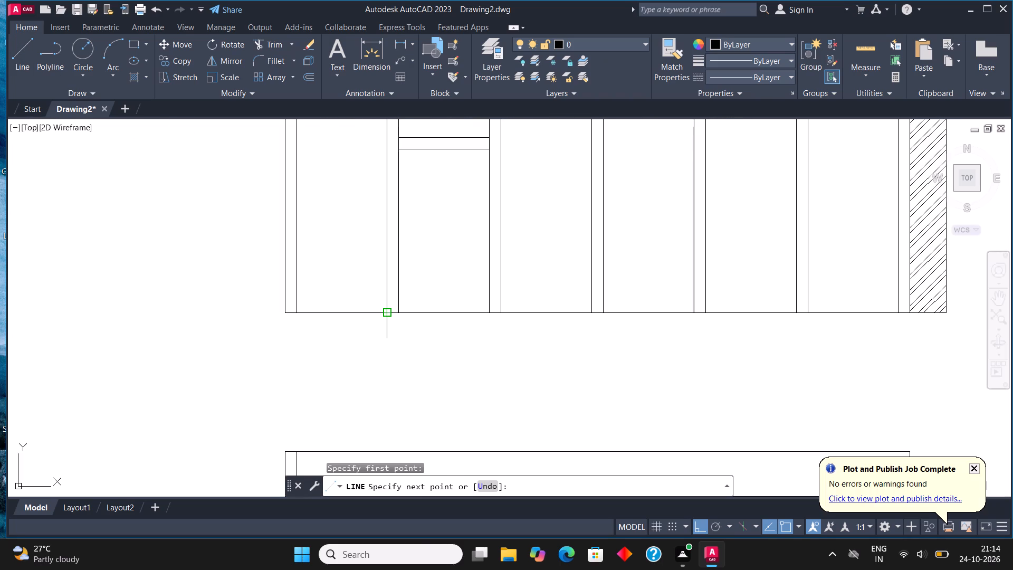
scroll(387, 315, down, 2)
scroll(386, 374, up, 2)
click(379, 407)
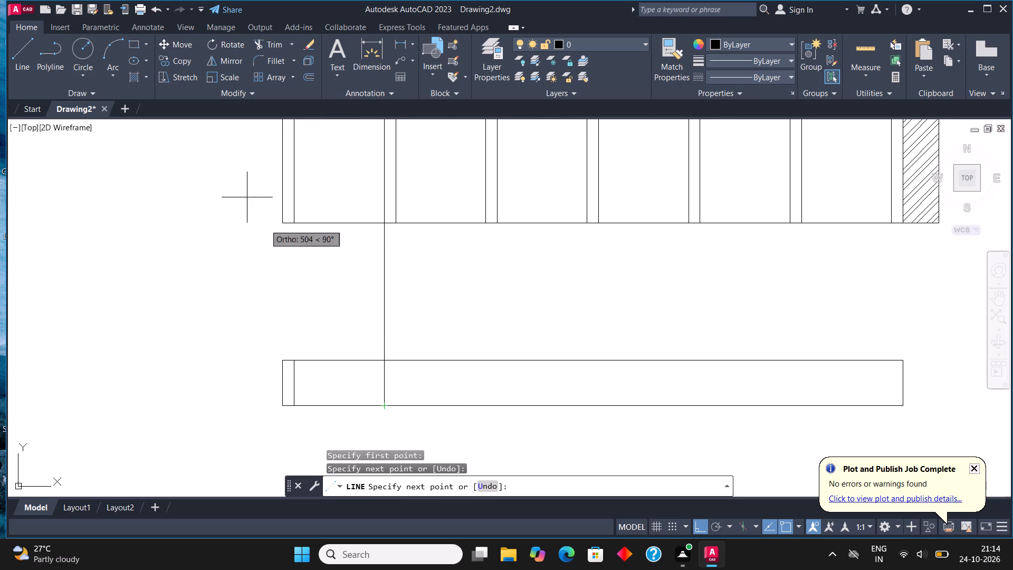
click(22, 54)
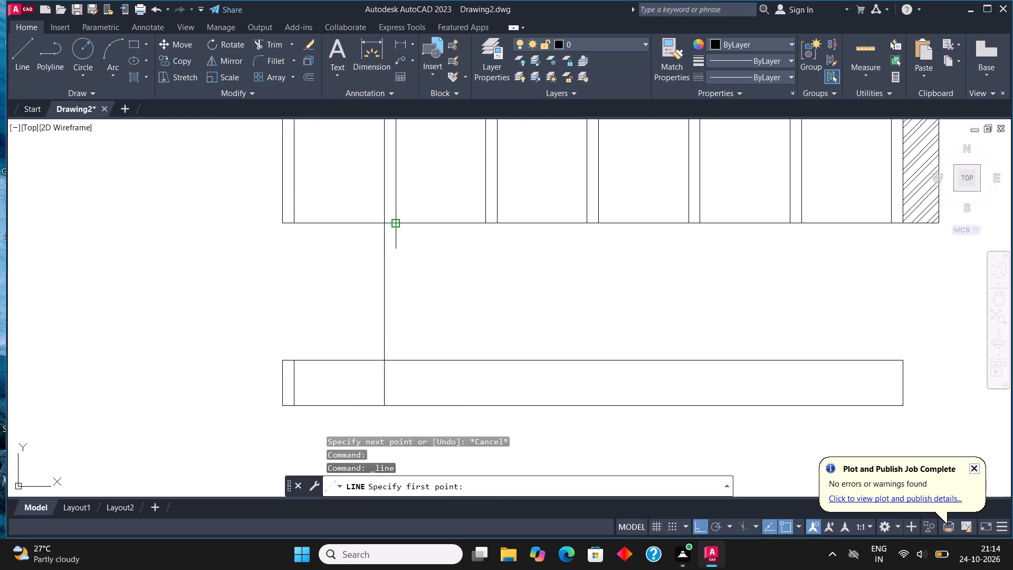
click(398, 224)
click(395, 405)
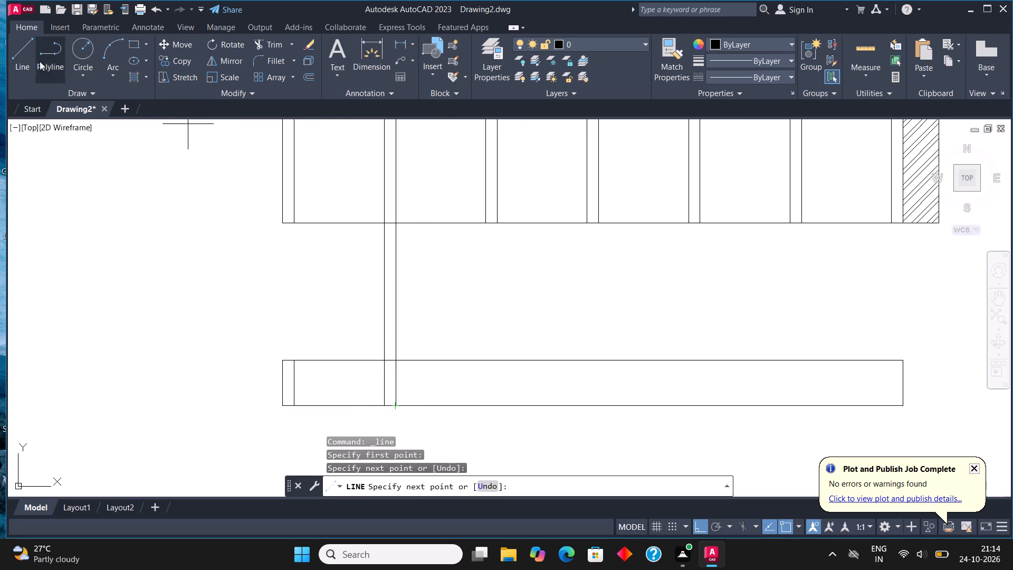
Project both edges of the third vertical division down to the bottom edge of the 125 mm strip.
click(22, 50)
click(483, 226)
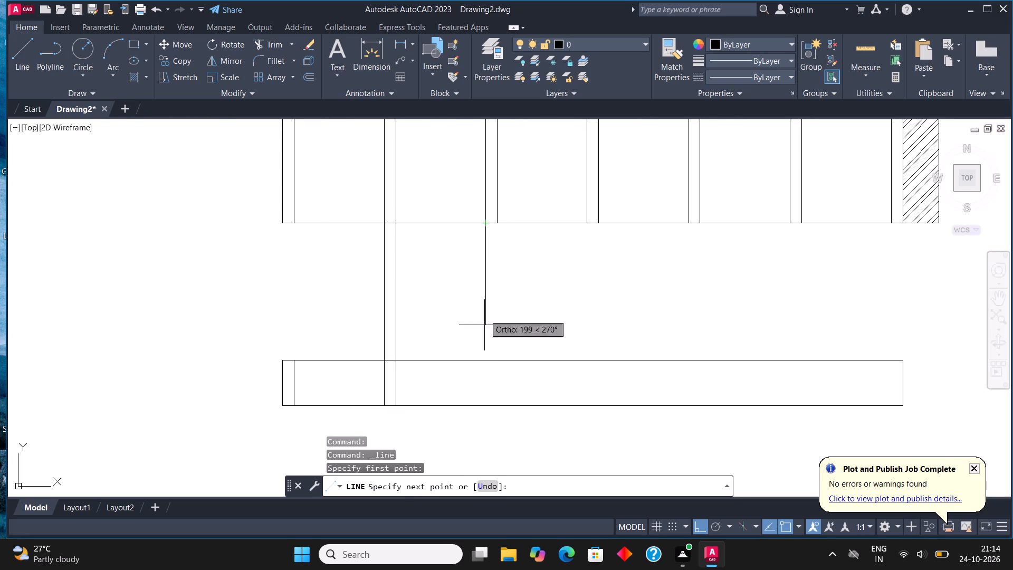
click(484, 402)
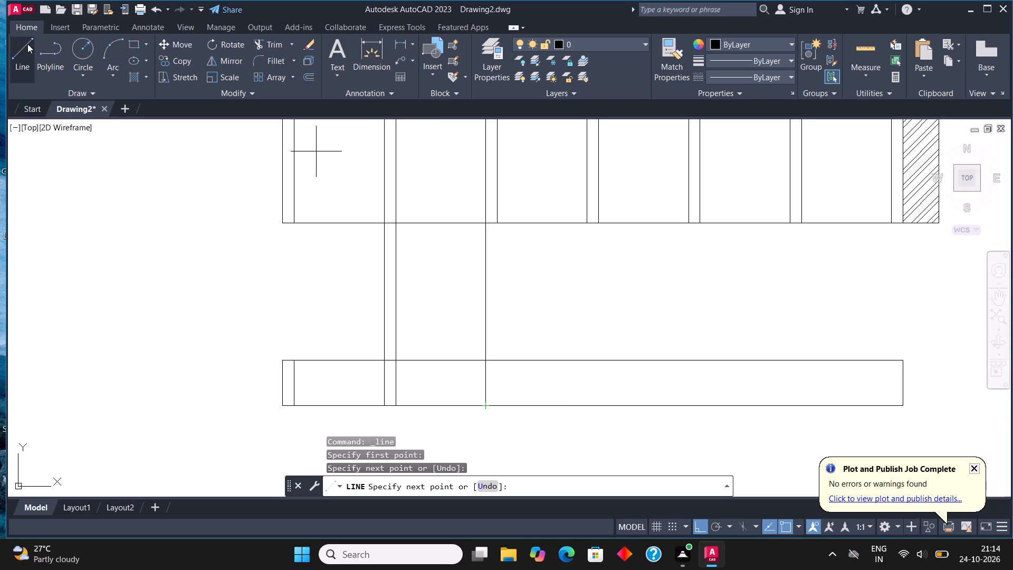
click(27, 44)
click(498, 223)
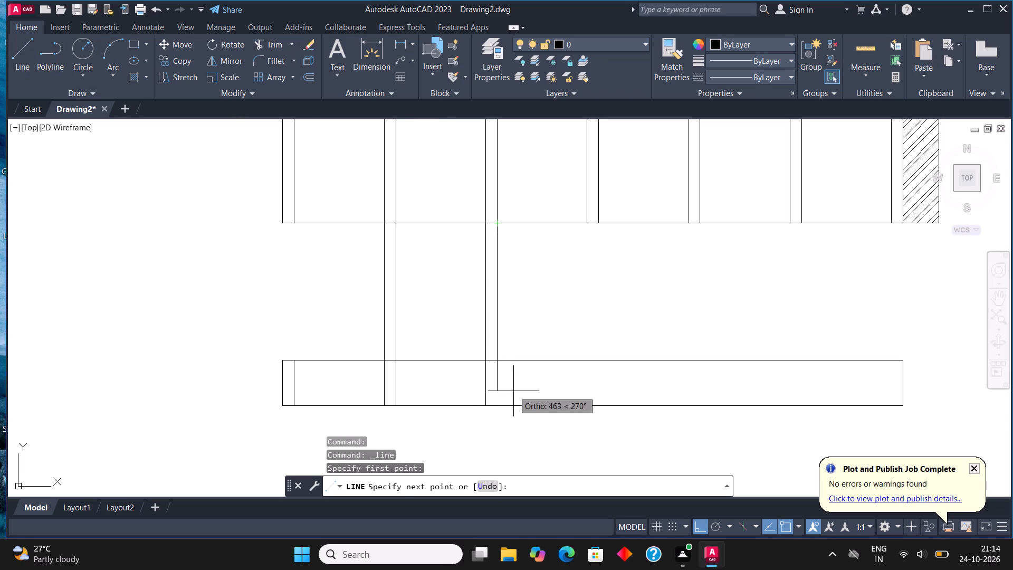
click(497, 405)
Project both edges of the fourth vertical division down to the bottom edge of the 125 mm strip.
click(20, 58)
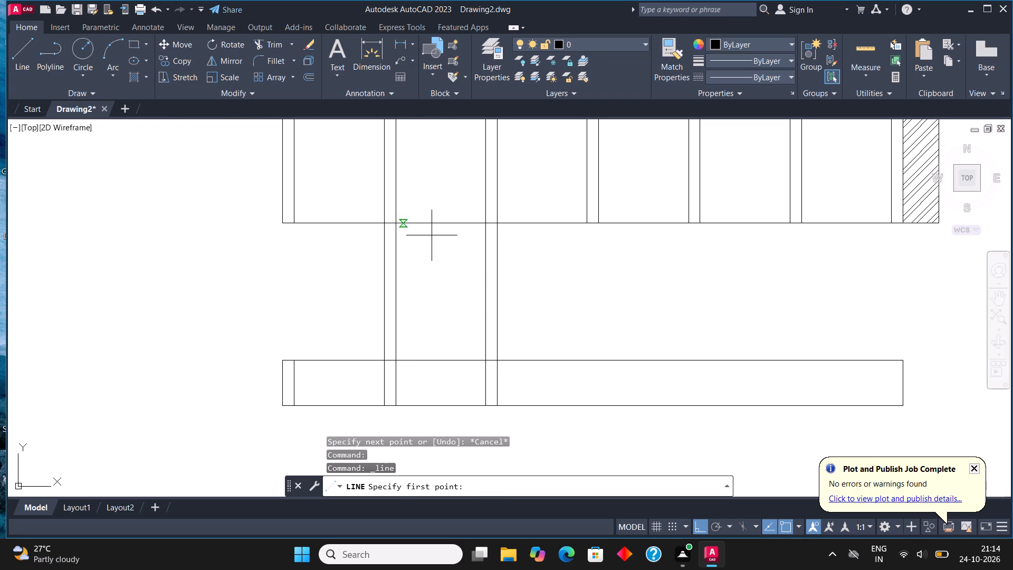
click(584, 220)
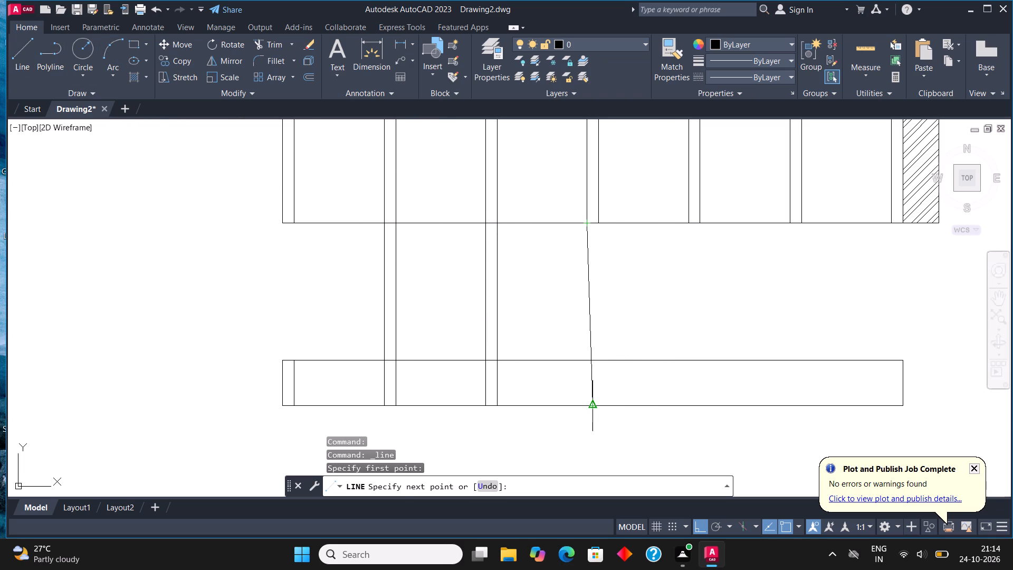
click(585, 406)
click(30, 42)
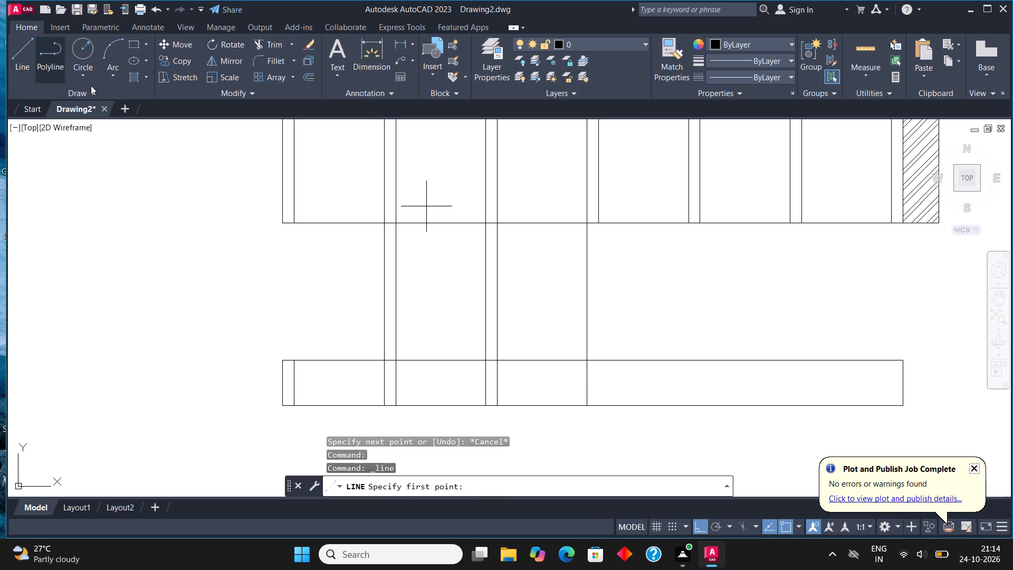
click(597, 222)
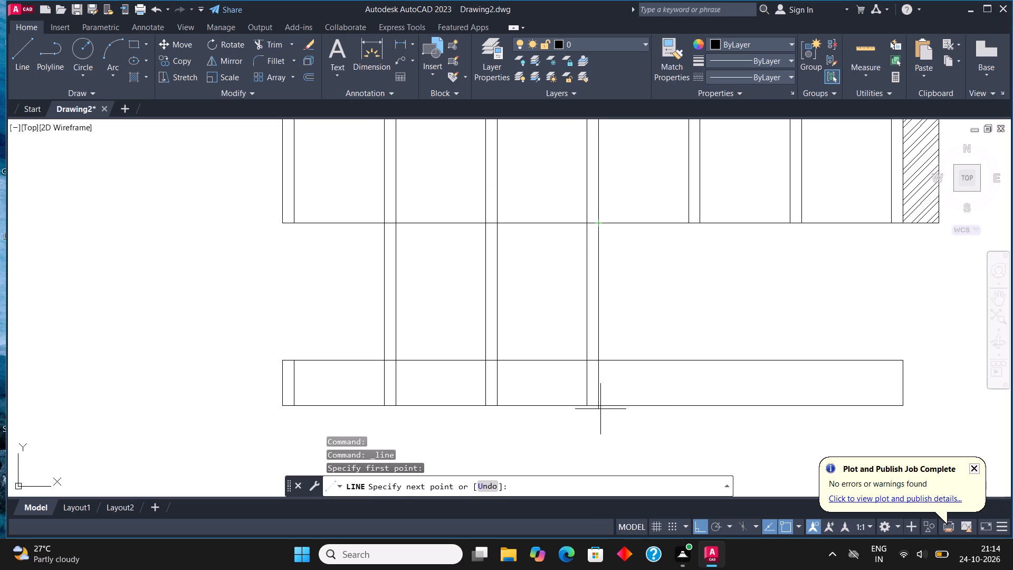
click(600, 410)
Project both edges of the fifth vertical division down to the bottom edge of the 125 mm strip.
scroll(371, 353, down, 3)
scroll(459, 362, up, 1)
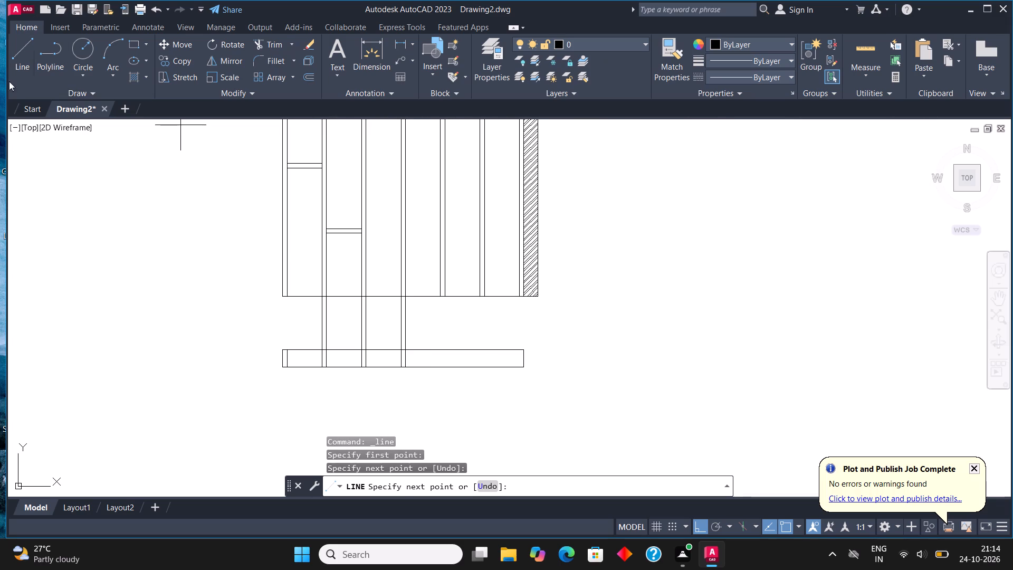
click(16, 58)
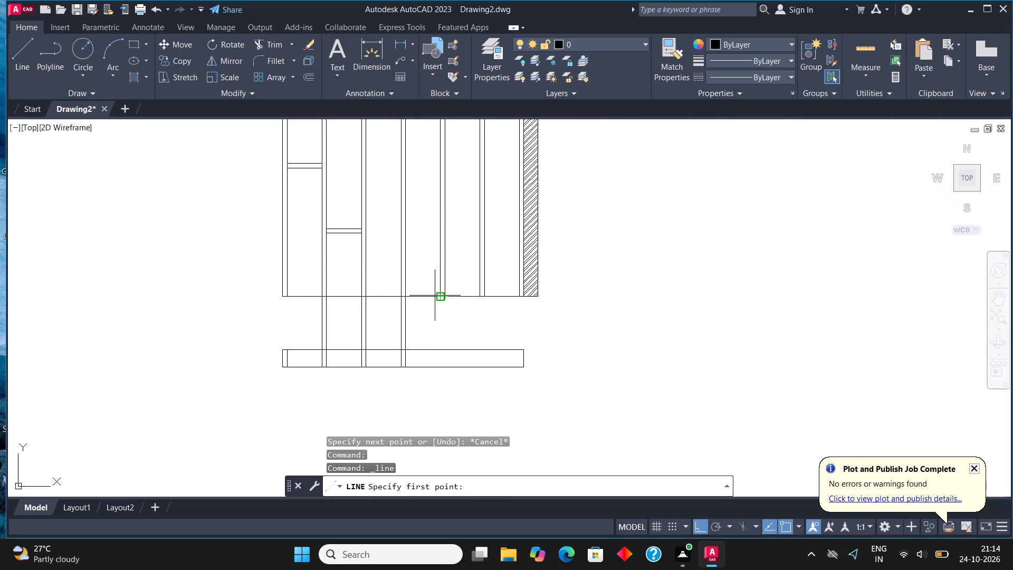
click(435, 297)
click(440, 363)
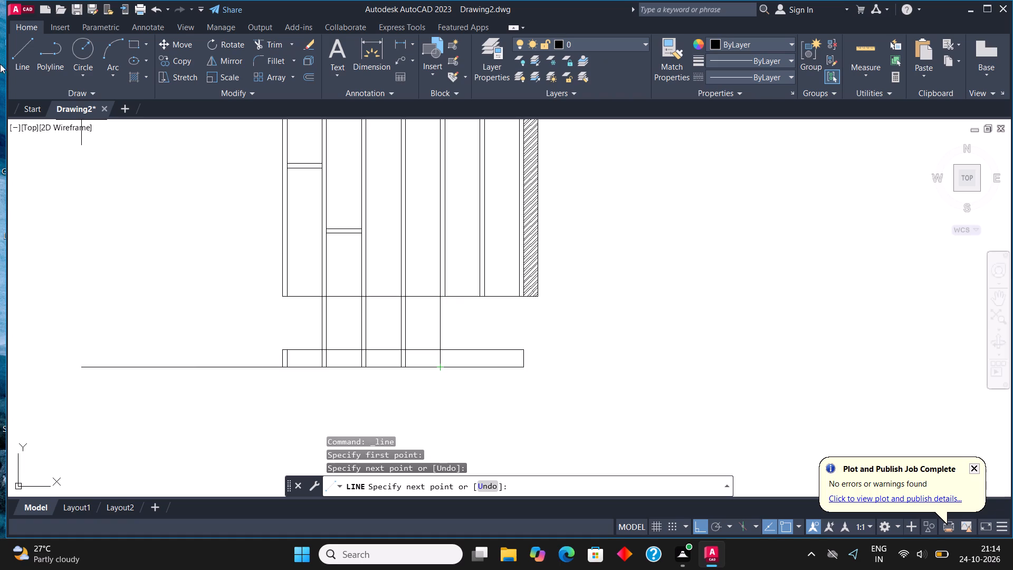
click(18, 48)
click(448, 297)
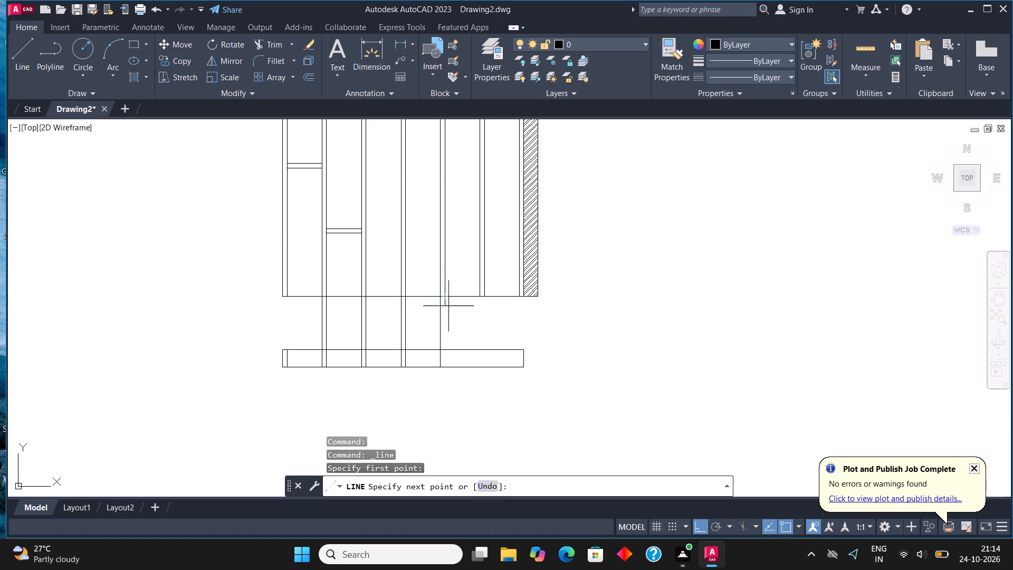
click(448, 365)
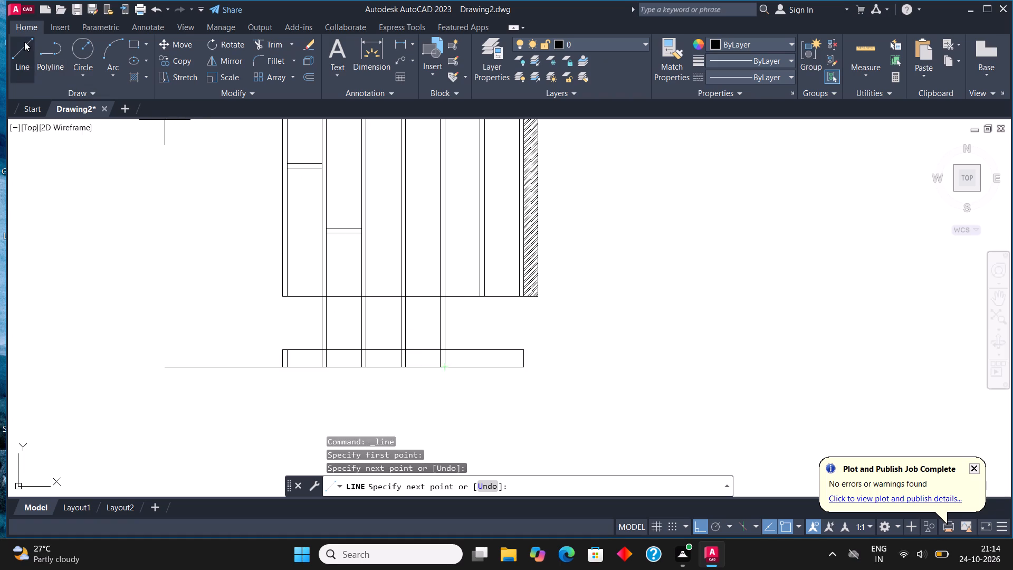
Project both edges of the sixth vertical division down to the bottom edge of the 125 mm strip.
click(24, 42)
click(479, 295)
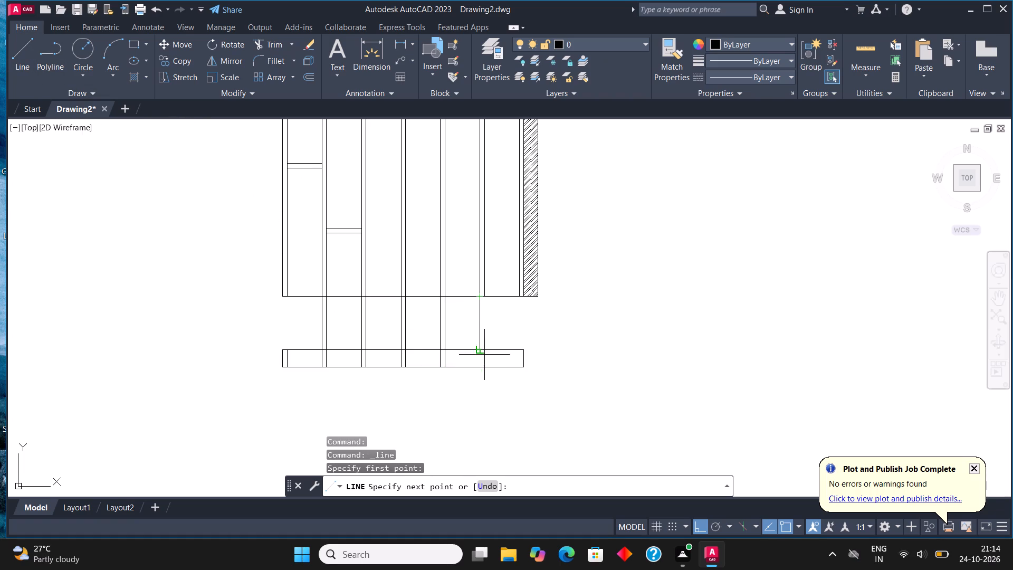
click(476, 374)
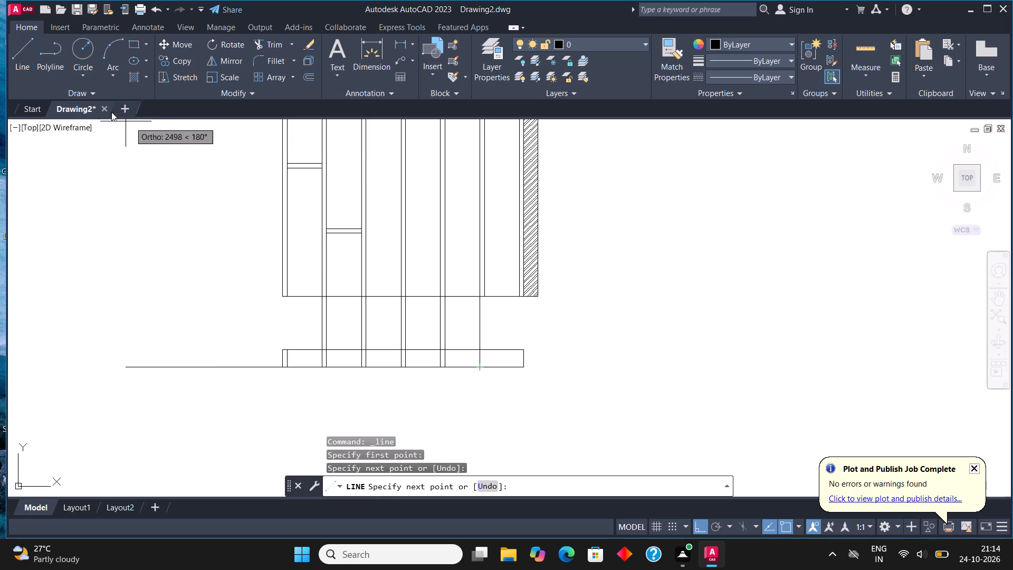
click(21, 59)
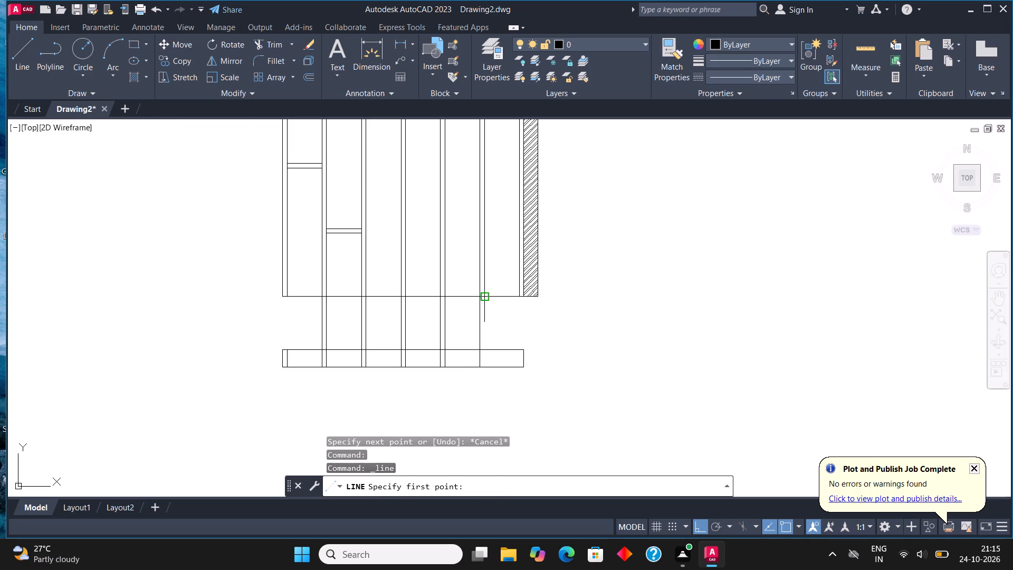
click(483, 299)
click(485, 373)
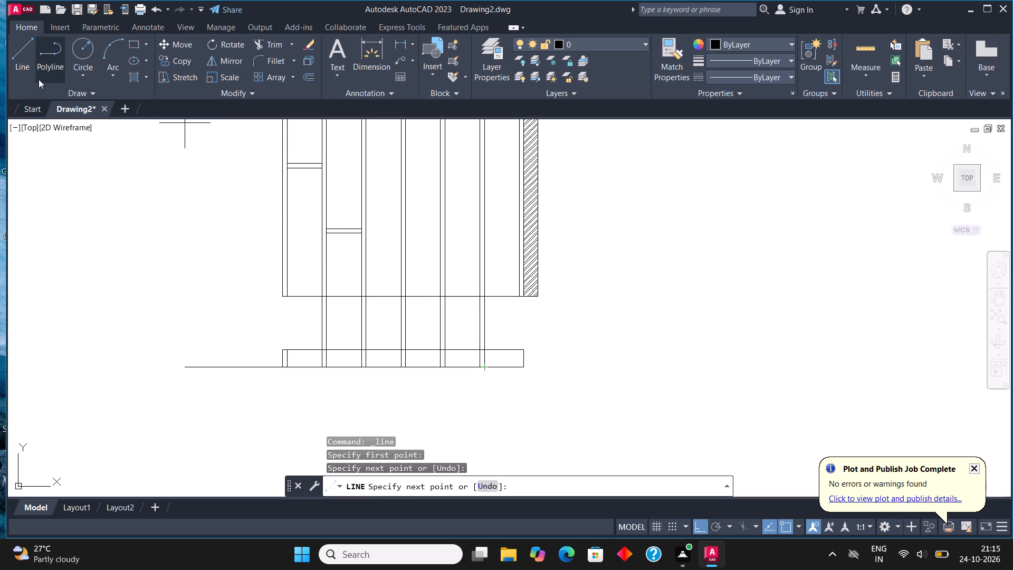
Project both edges of the last vertical division, beside the hatched strip, down to the bottom edge of the 125 mm strip.
click(24, 51)
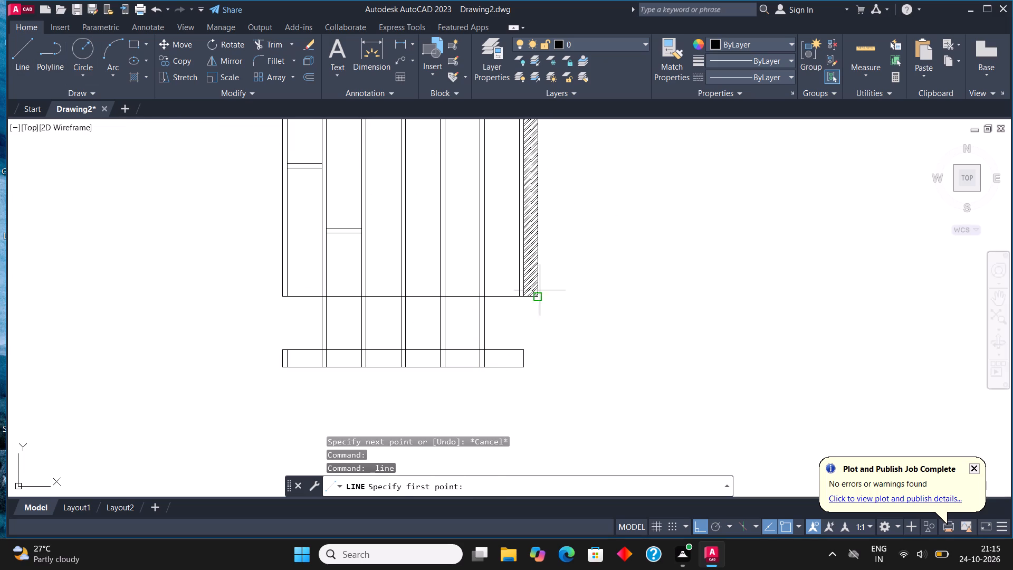
click(522, 296)
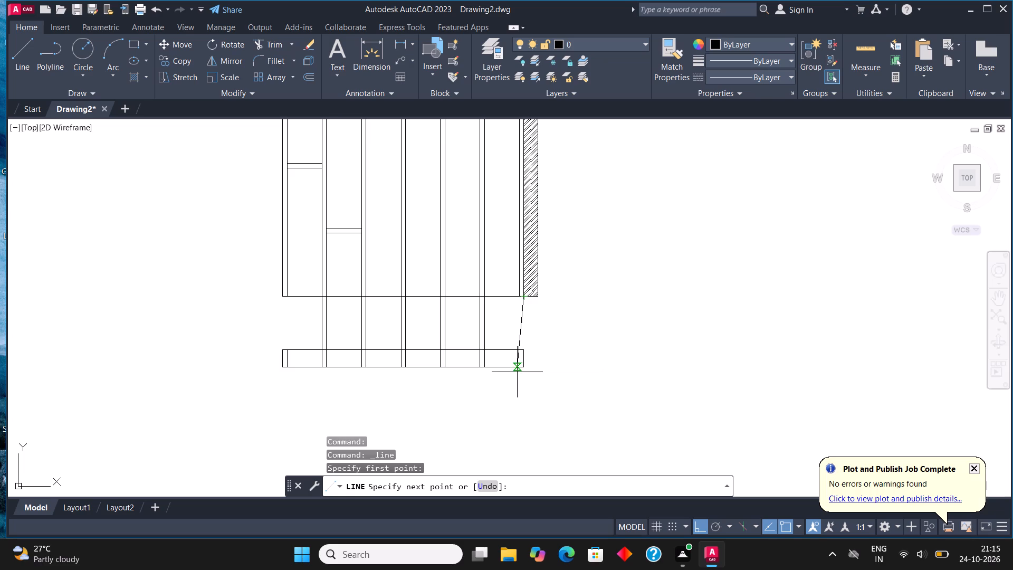
click(521, 371)
click(25, 52)
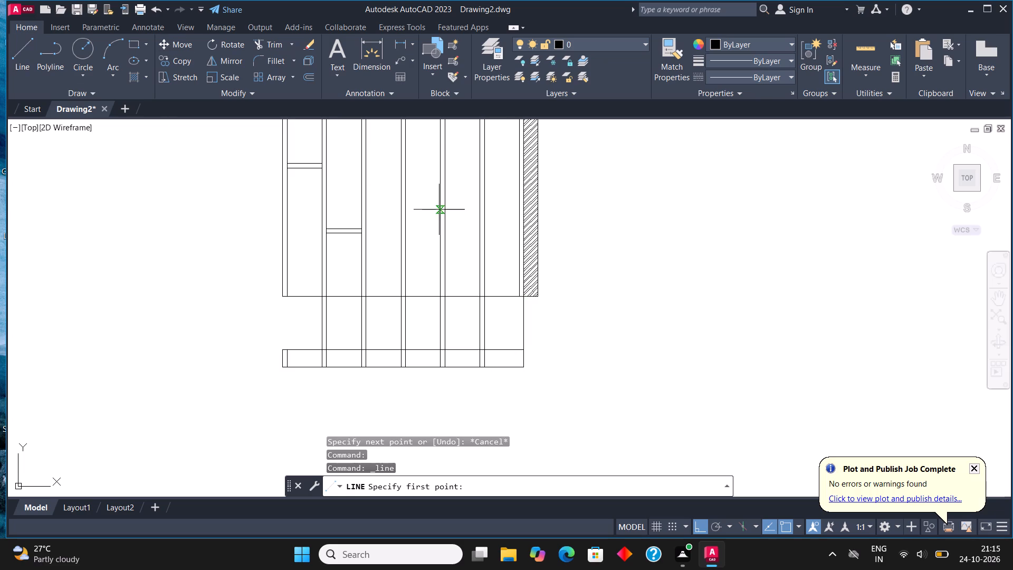
click(515, 297)
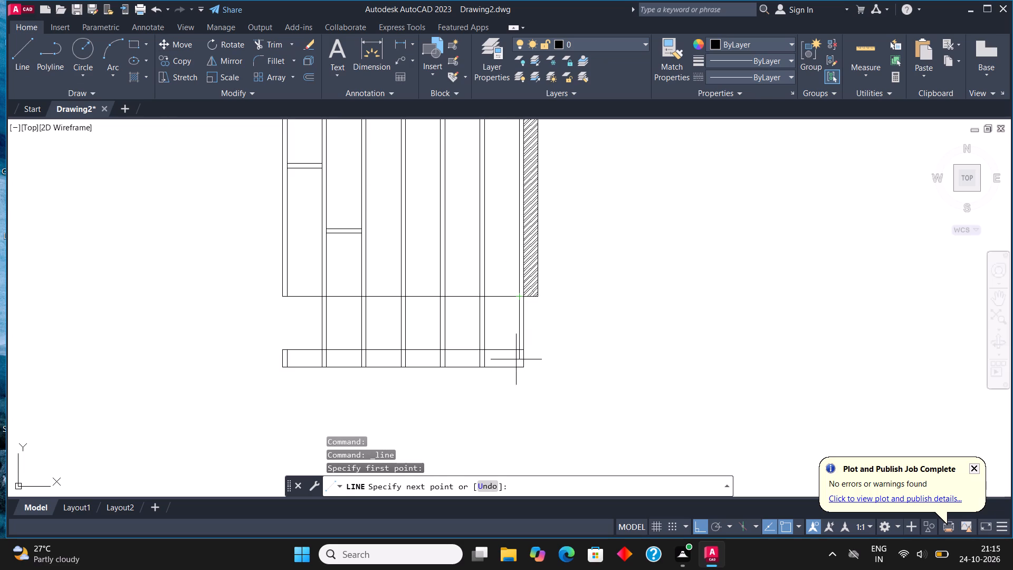
click(516, 368)
key(Escape)
Trim the projected division lines between the layout and the 125 mm strip.
click(273, 47)
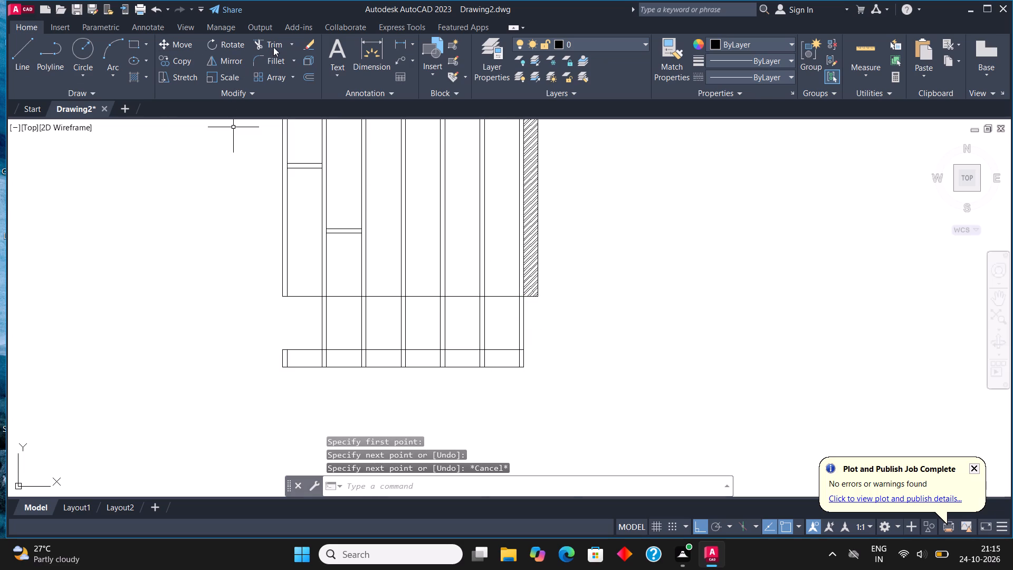
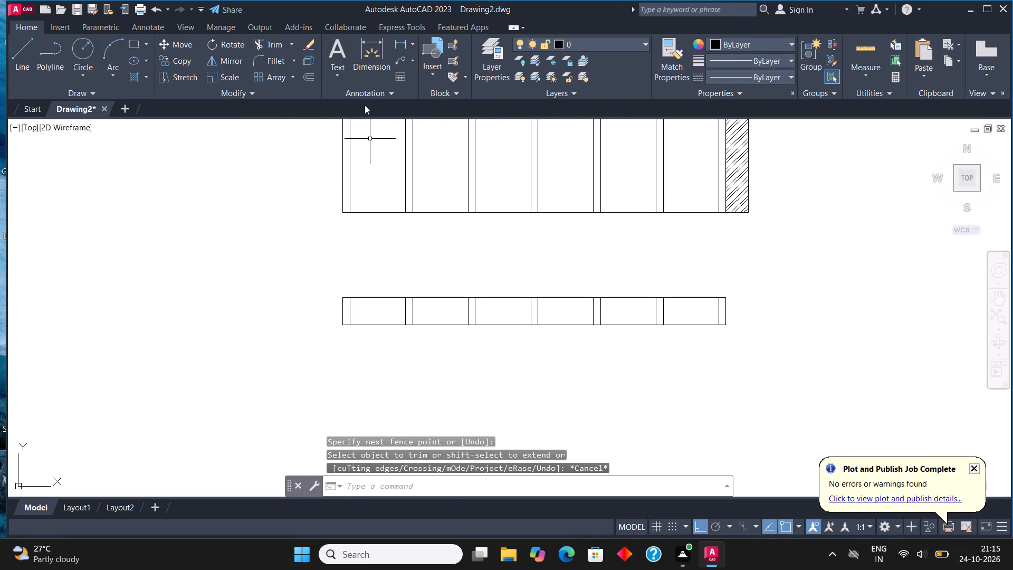
Dimension the depth of the plan strip, placing the dimension outside its left end.
click(365, 64)
scroll(344, 338, up, 2)
click(335, 310)
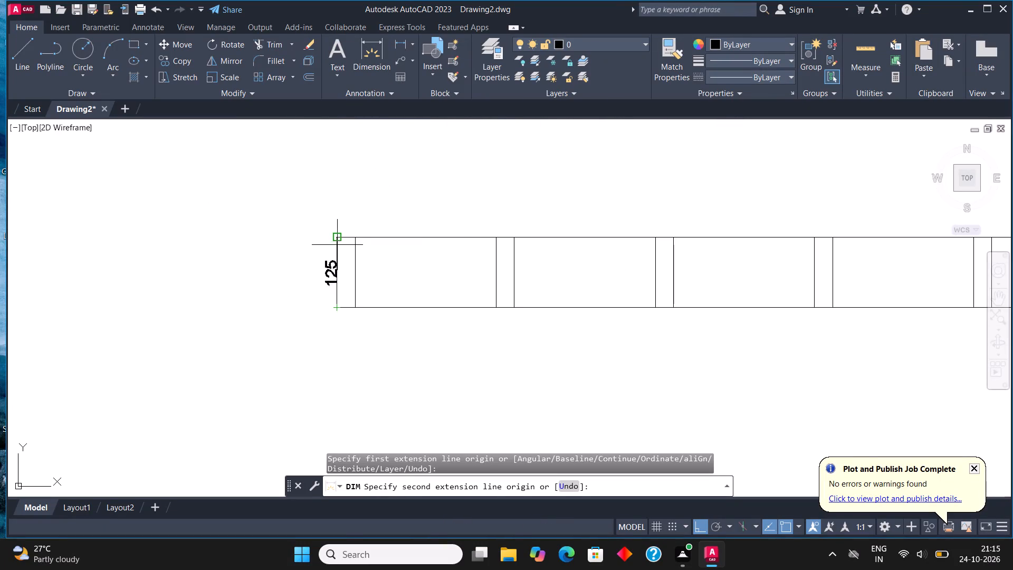
click(336, 239)
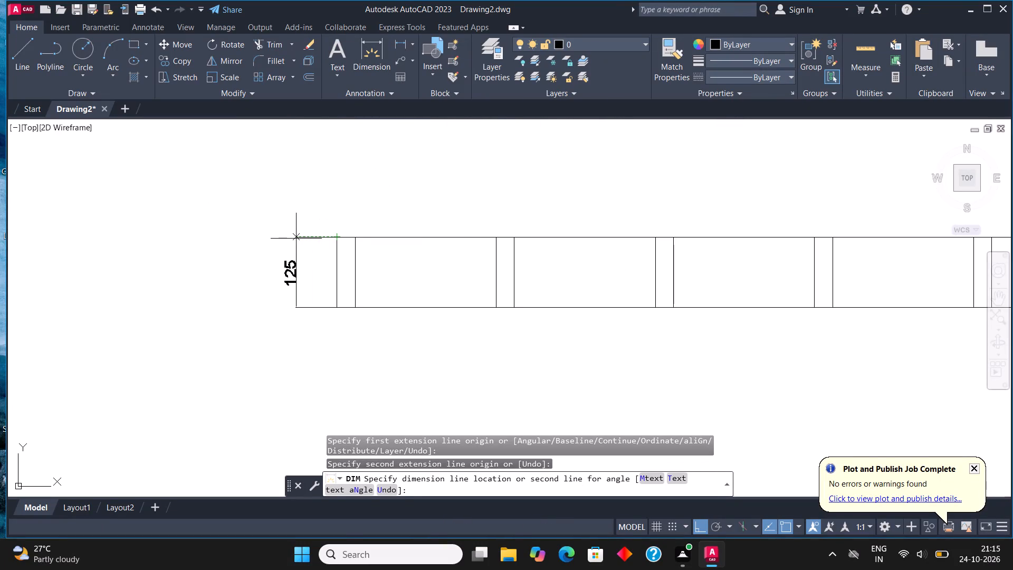
click(296, 239)
Dimension the width of the first division and the first bay beside it, placed above the plan strip.
click(336, 237)
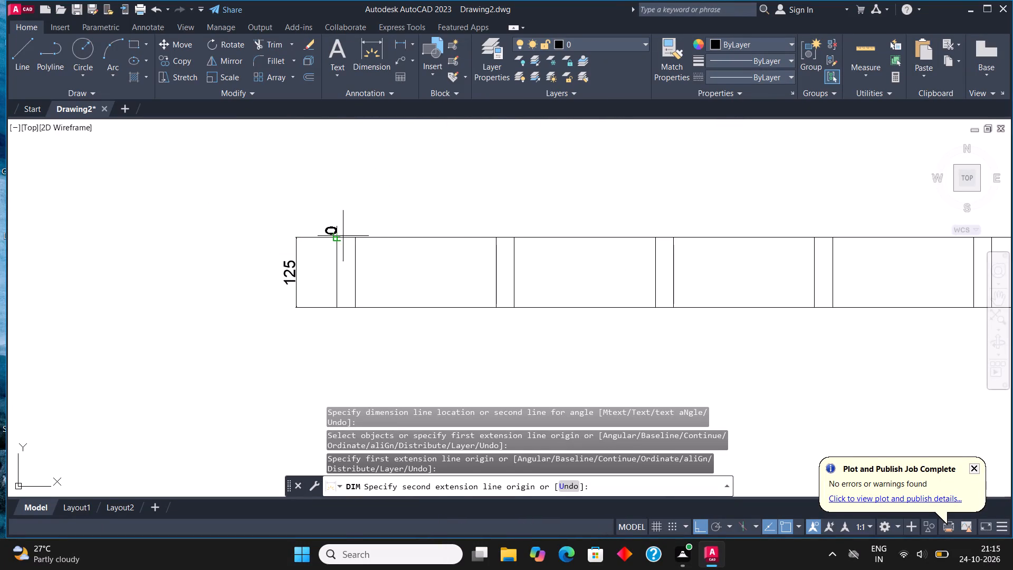
click(354, 238)
click(353, 201)
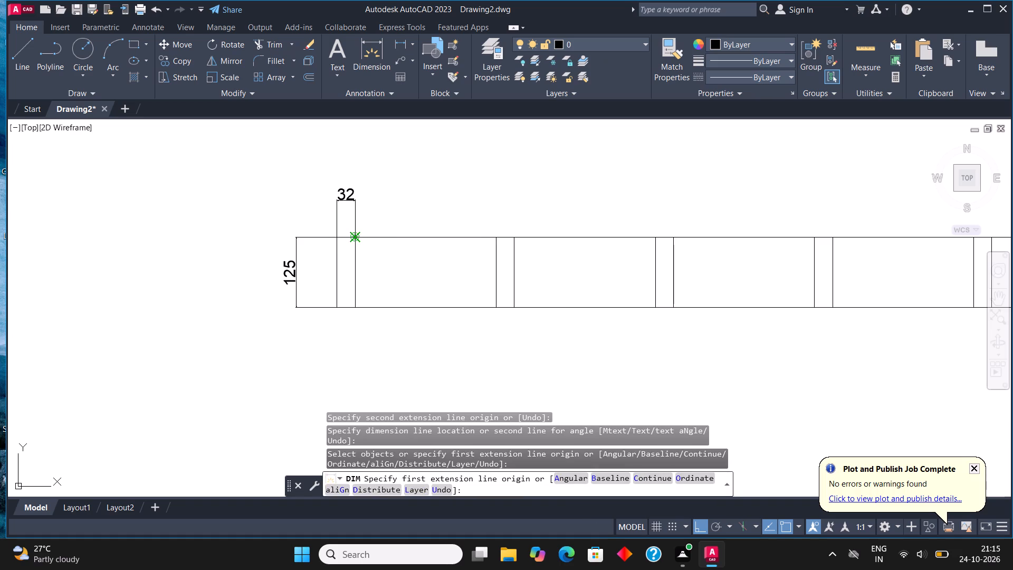
click(357, 234)
click(496, 239)
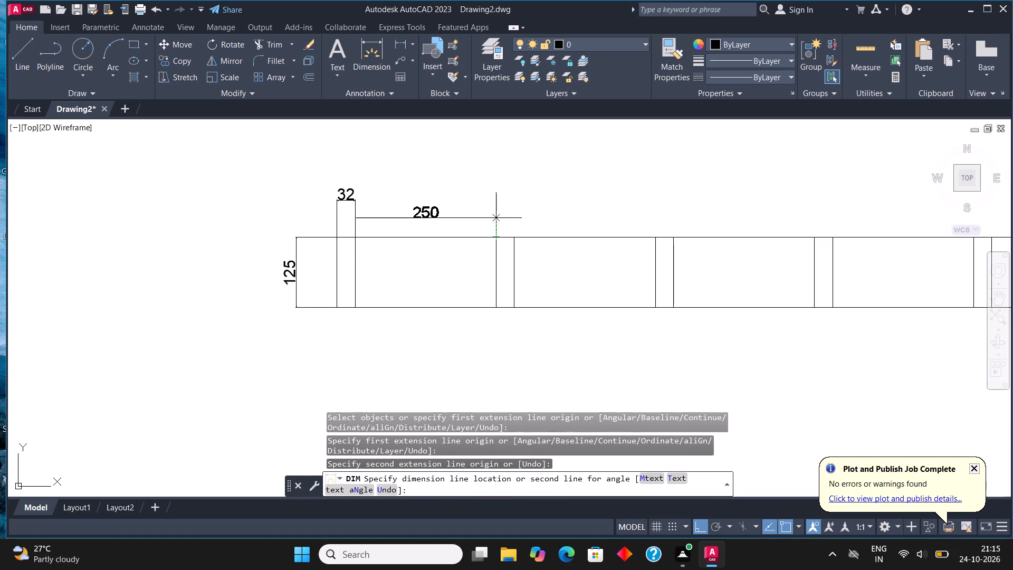
click(495, 202)
Dimension the widths of the second division and second bay above the plan strip, in line with the existing dimensions.
middle_drag(472, 214, 437, 229)
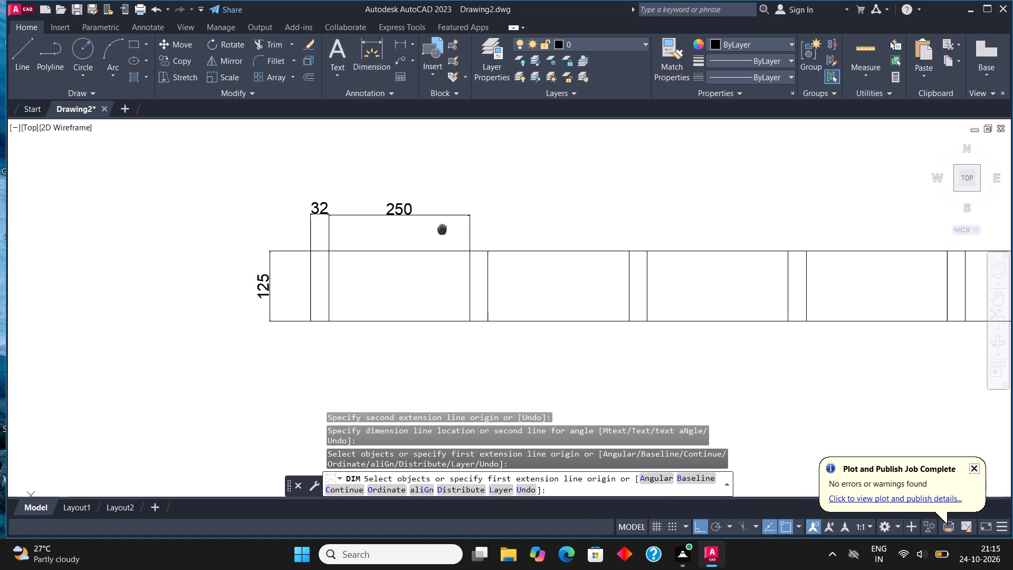
middle_drag(437, 229, 369, 244)
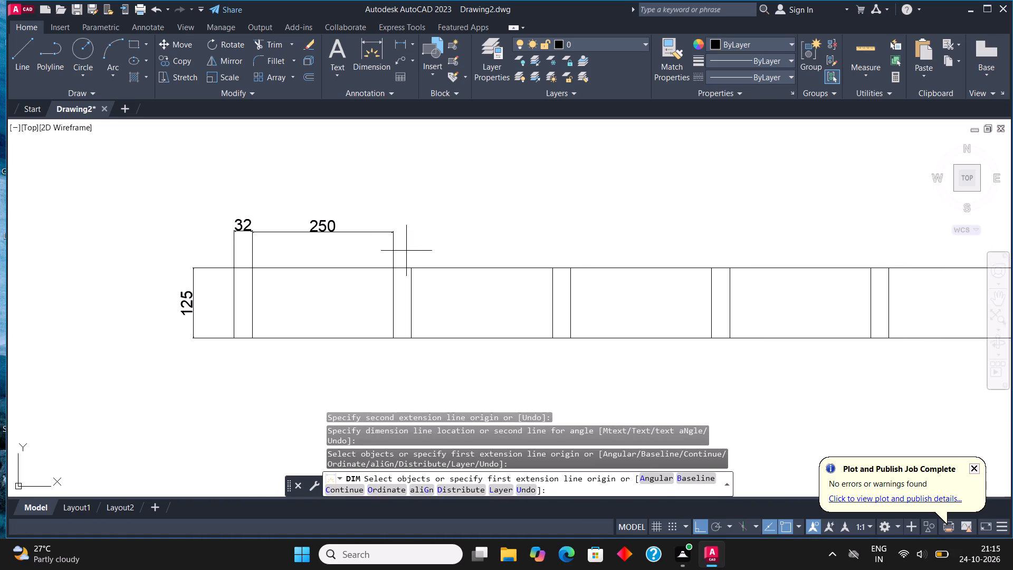
click(393, 269)
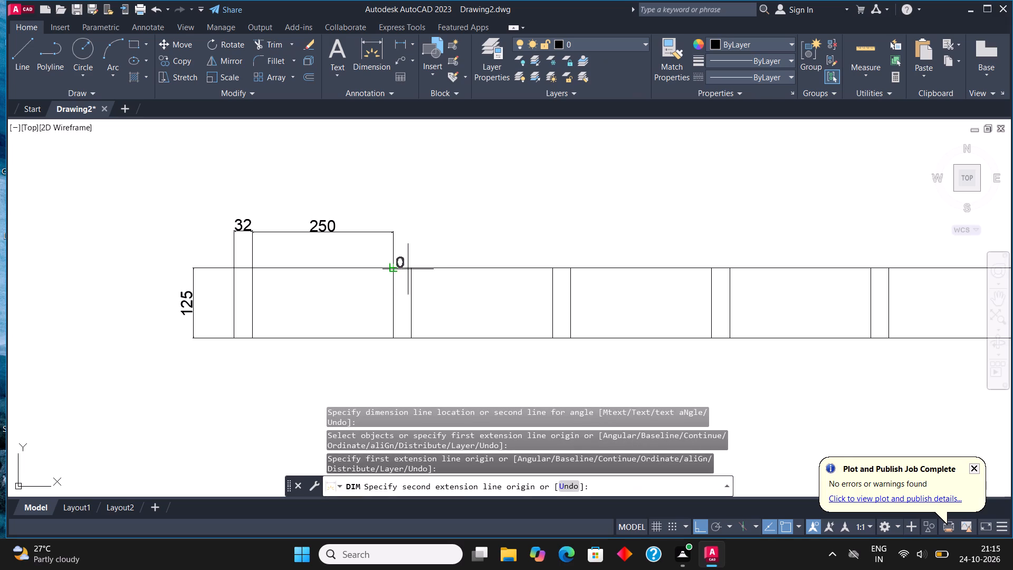
click(412, 269)
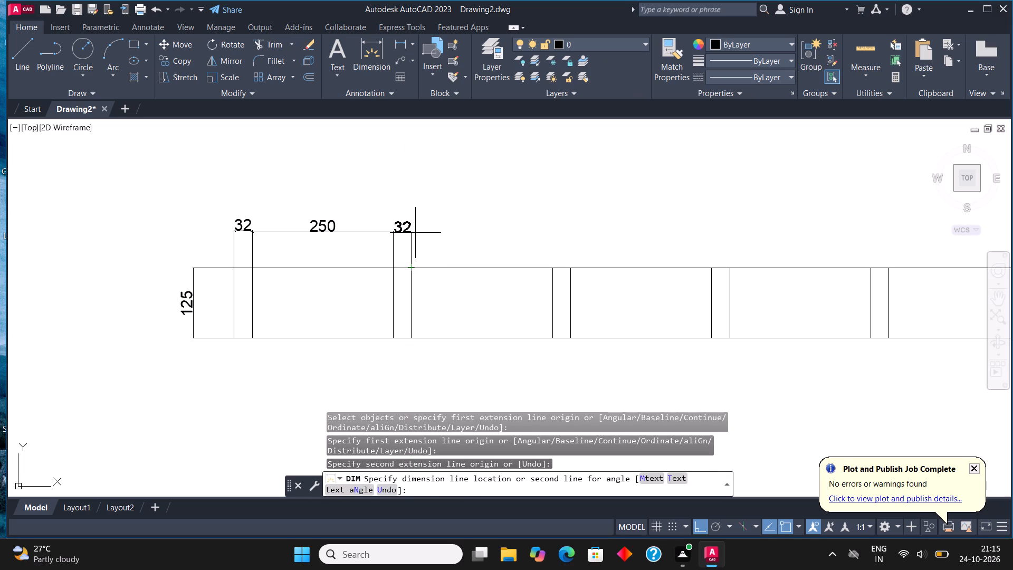
click(415, 233)
click(408, 266)
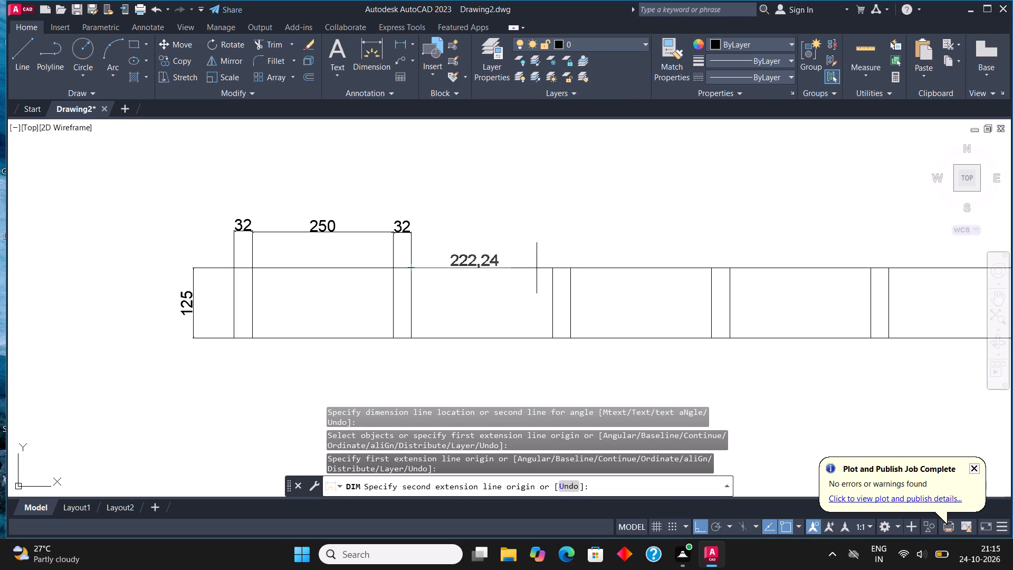
click(552, 269)
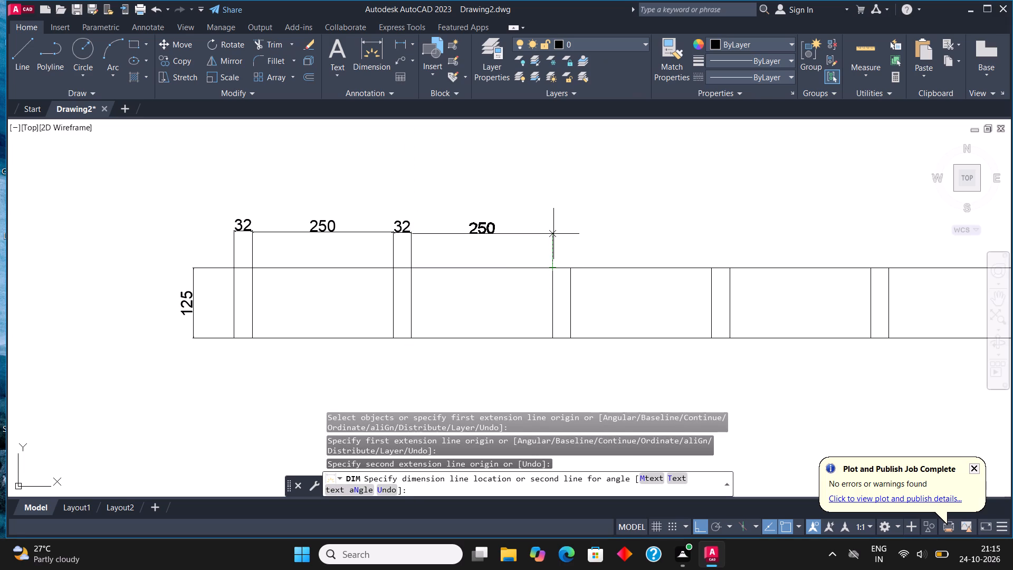
click(553, 233)
Dimension the widths of the third division and third bay above the plan strip, continuing the dimension row.
click(551, 271)
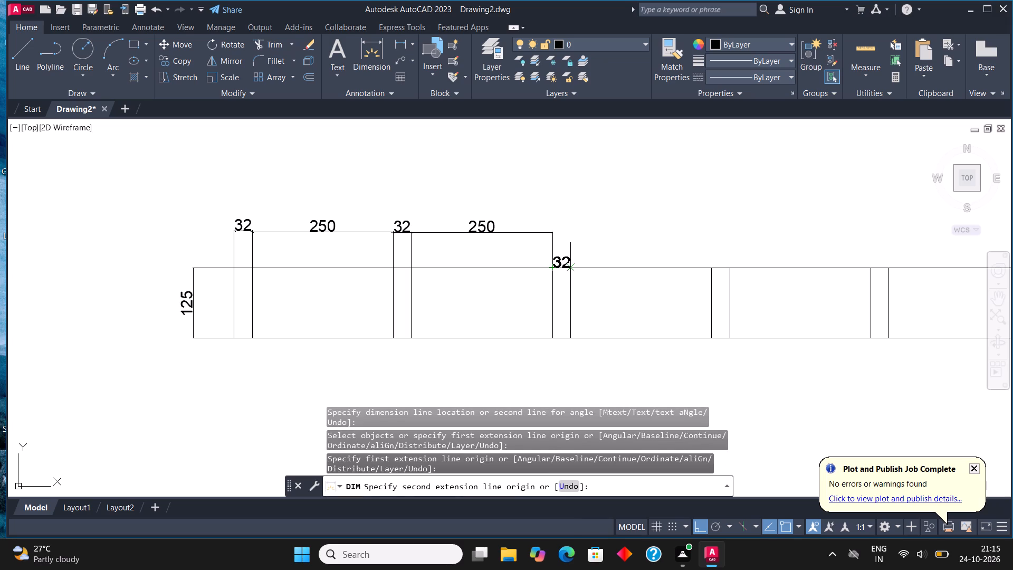
click(570, 267)
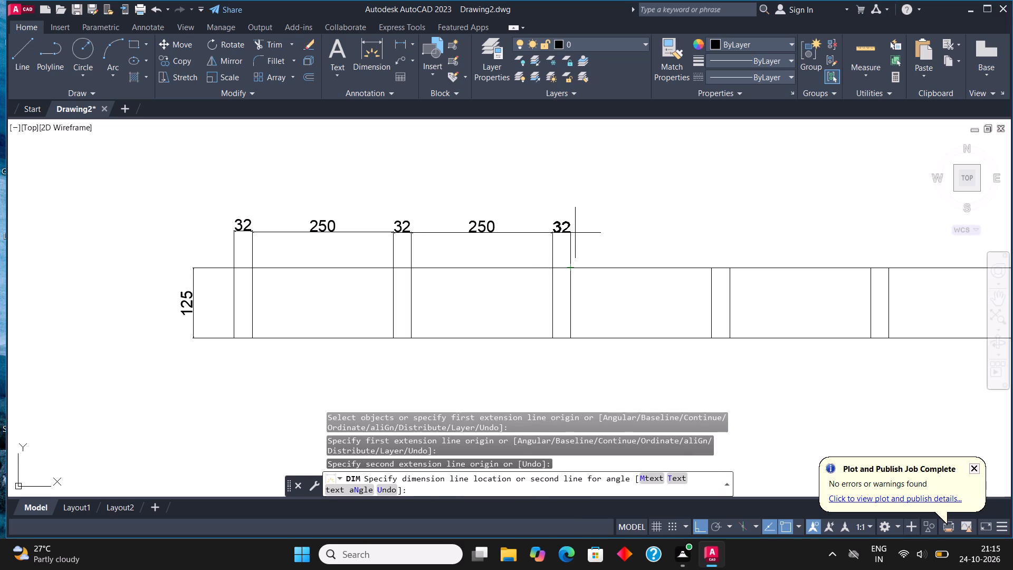
click(575, 233)
scroll(402, 260, down, 2)
scroll(465, 262, up, 3)
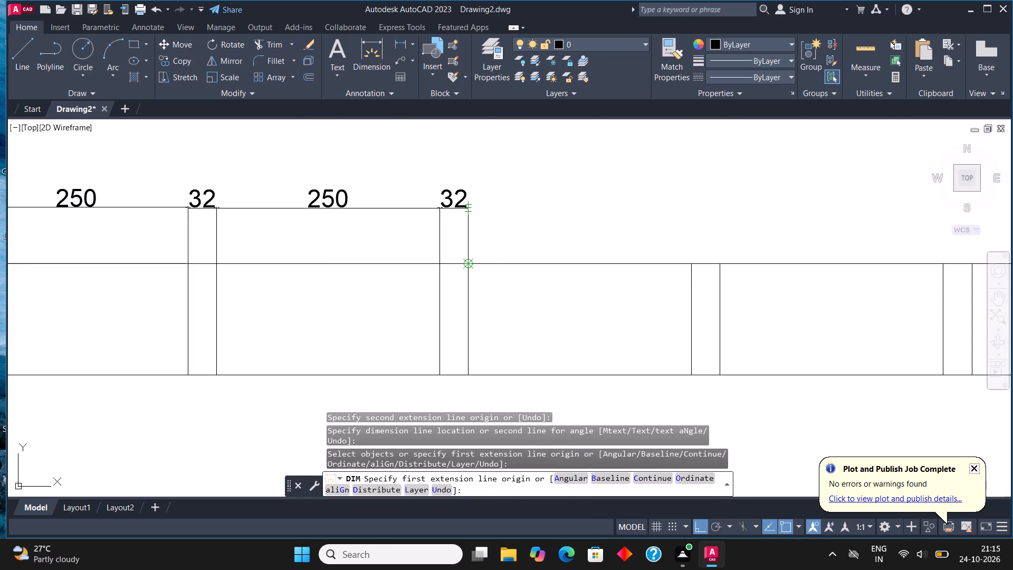
click(470, 264)
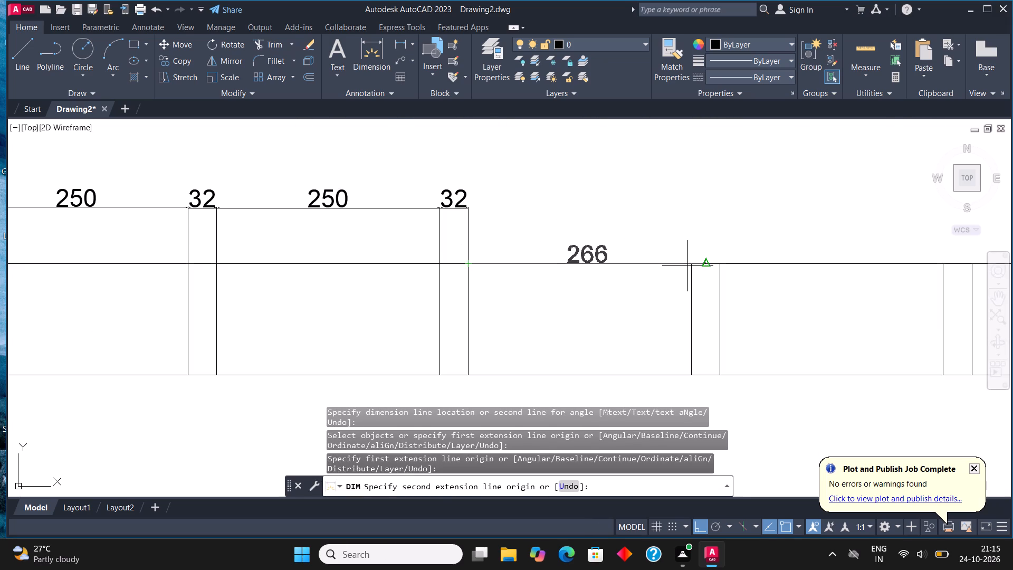
click(693, 266)
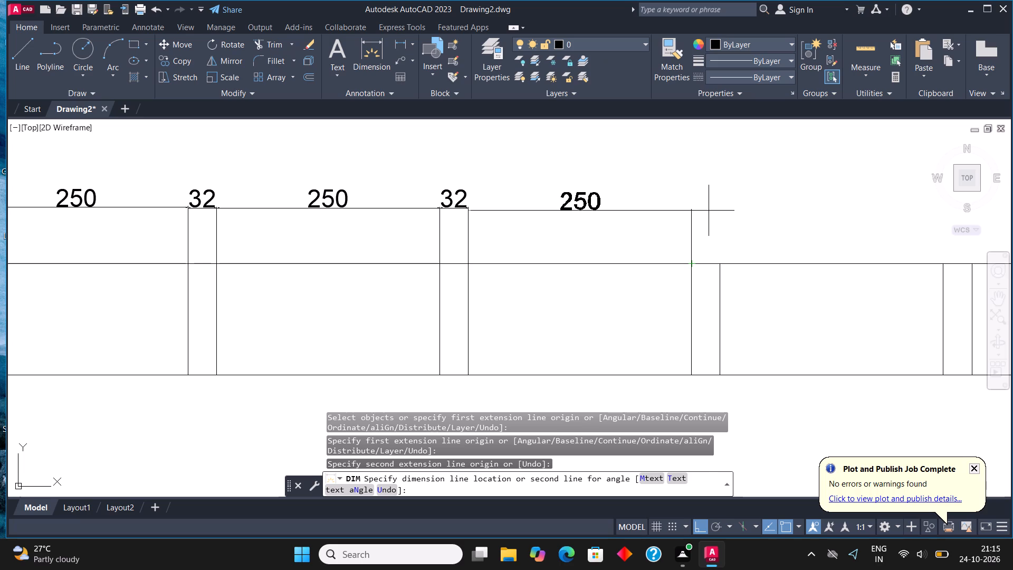
click(709, 208)
Dimension the widths of the fourth division and fourth bay above the plan strip, in line with the dimension row.
scroll(423, 265, down, 3)
scroll(501, 277, up, 3)
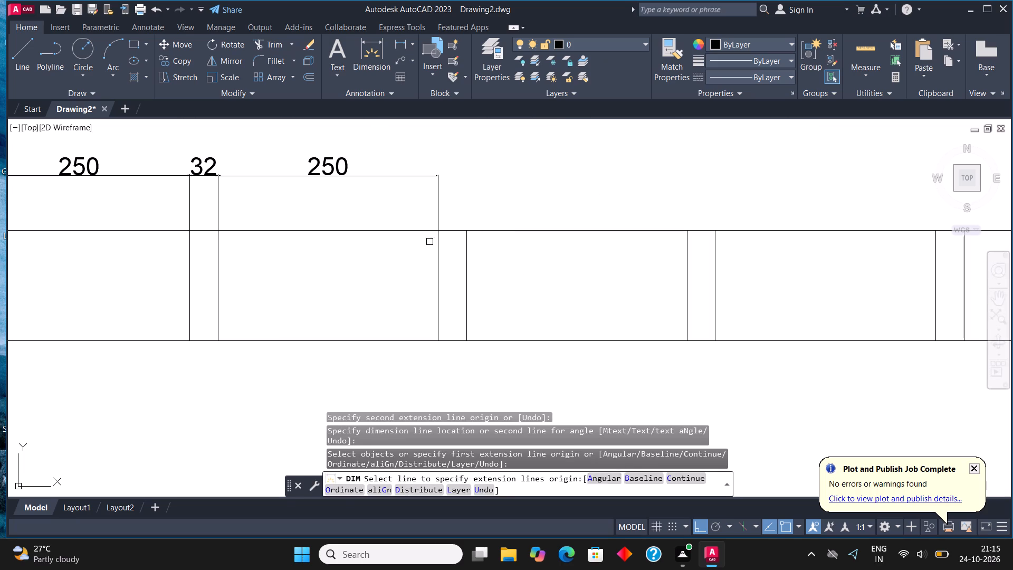
click(441, 228)
click(467, 232)
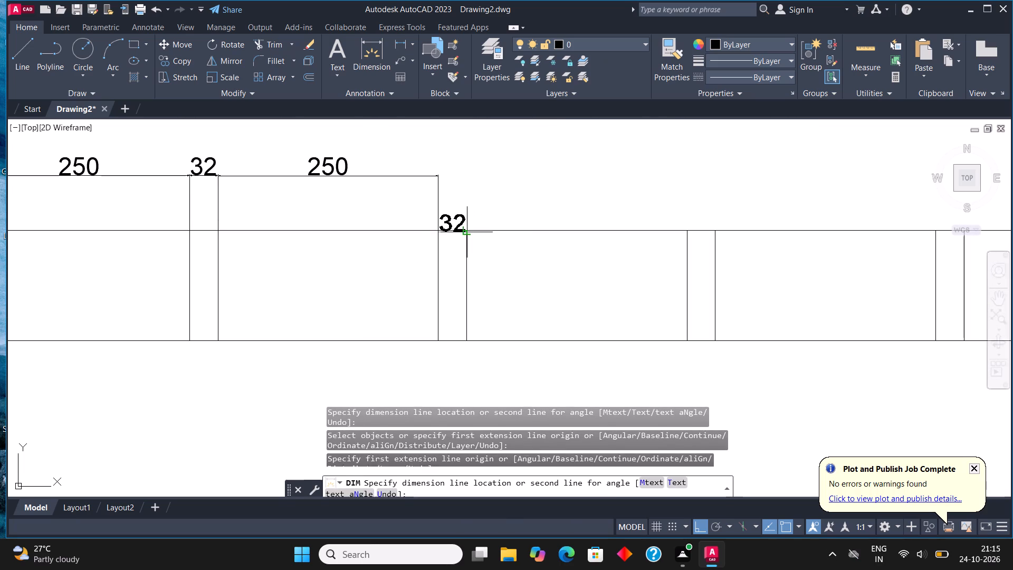
click(491, 176)
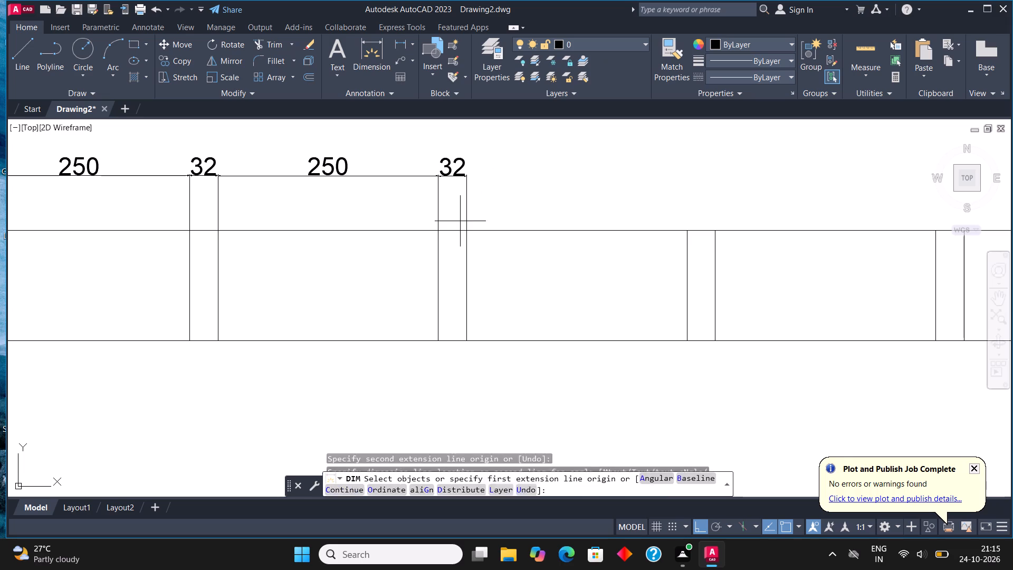
click(467, 229)
click(690, 228)
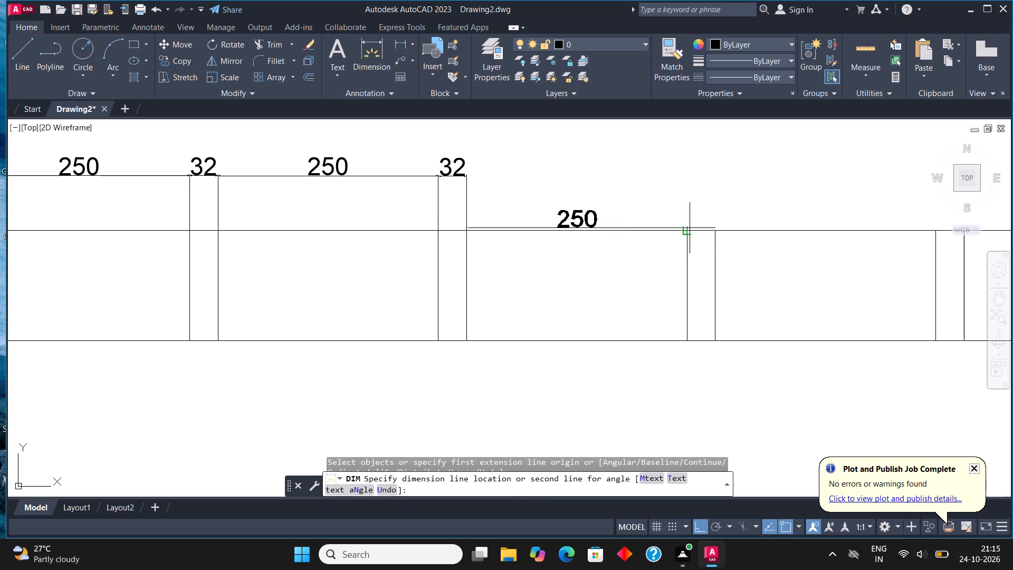
click(700, 176)
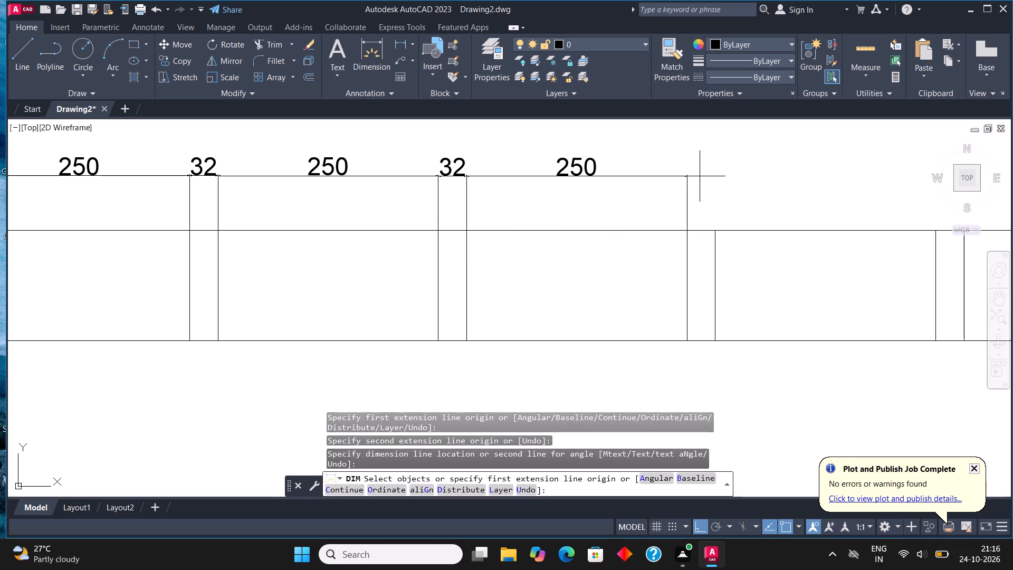
Dimension the widths of the fifth division and fifth bay above the plan strip, in line with the dimension row.
scroll(462, 243, down, 3)
scroll(562, 232, up, 3)
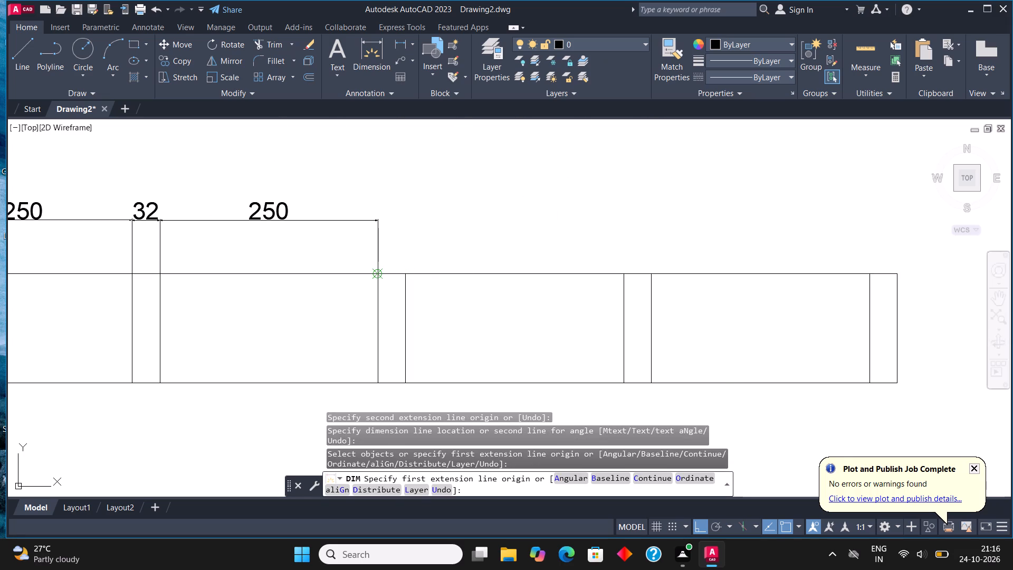
click(377, 272)
click(405, 274)
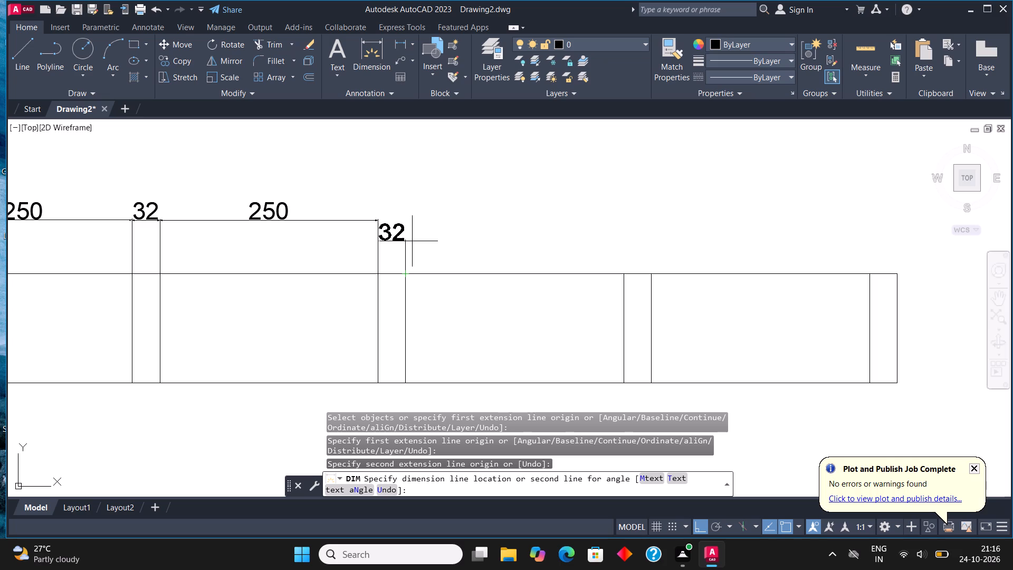
click(434, 221)
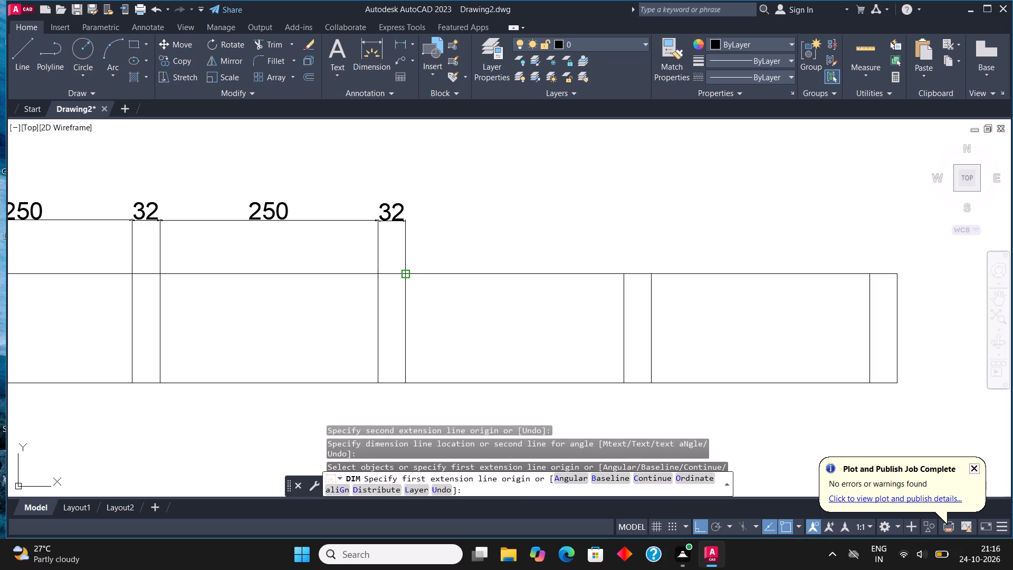
click(404, 276)
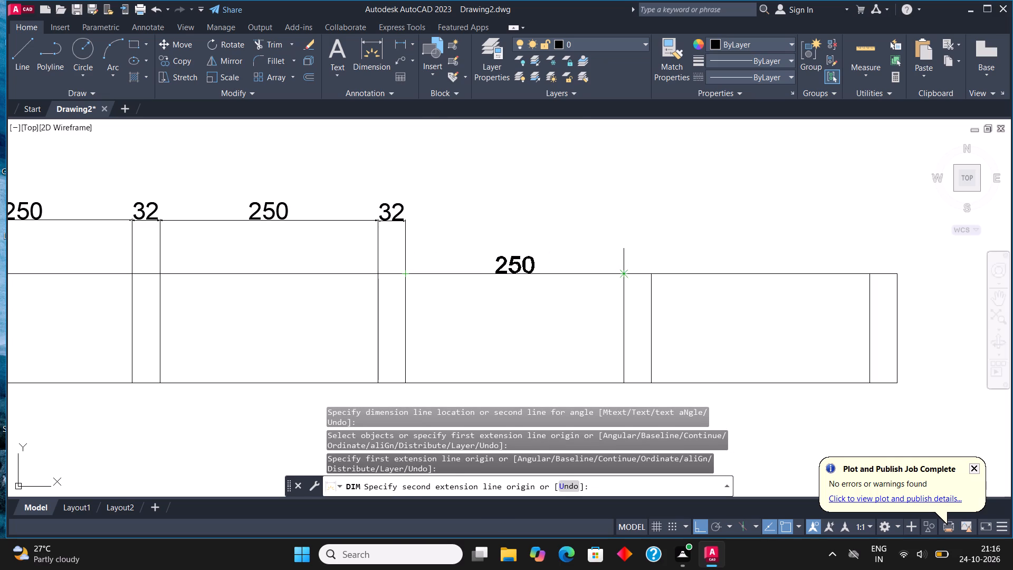
click(624, 273)
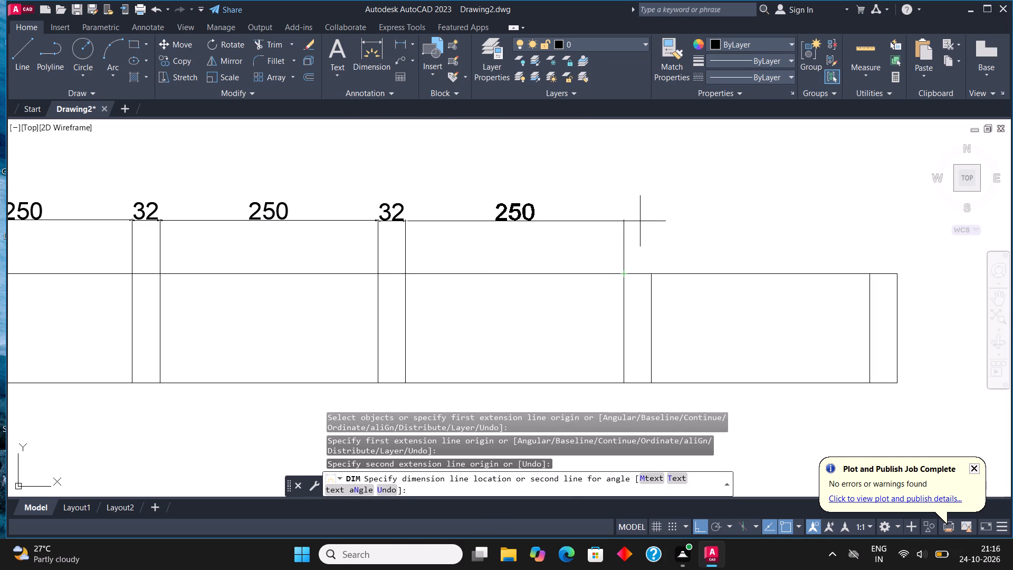
click(640, 221)
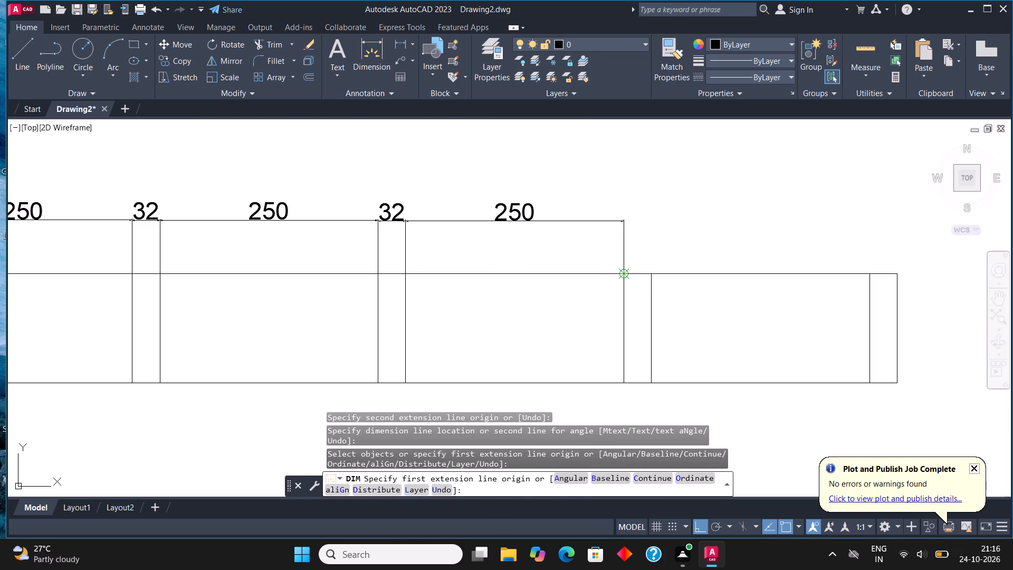
Dimension the widths of the sixth division and sixth bay above the plan strip, in line with the dimension row.
click(624, 274)
click(653, 271)
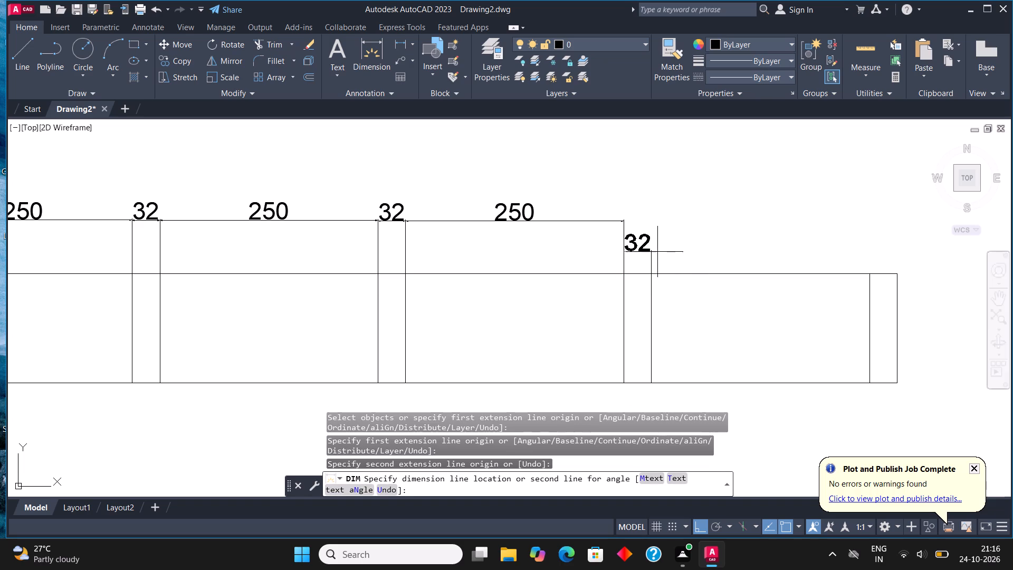
click(665, 221)
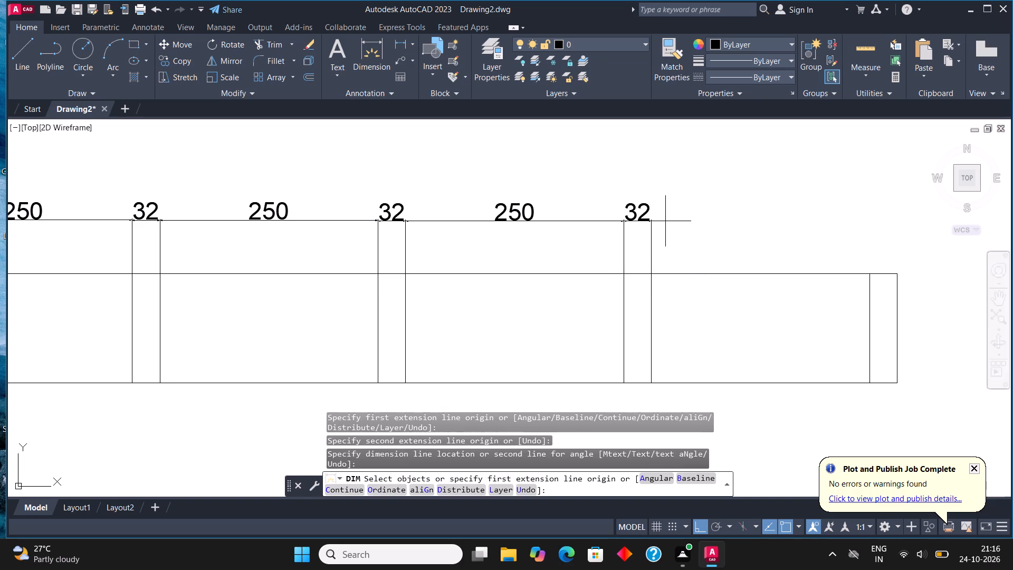
click(649, 275)
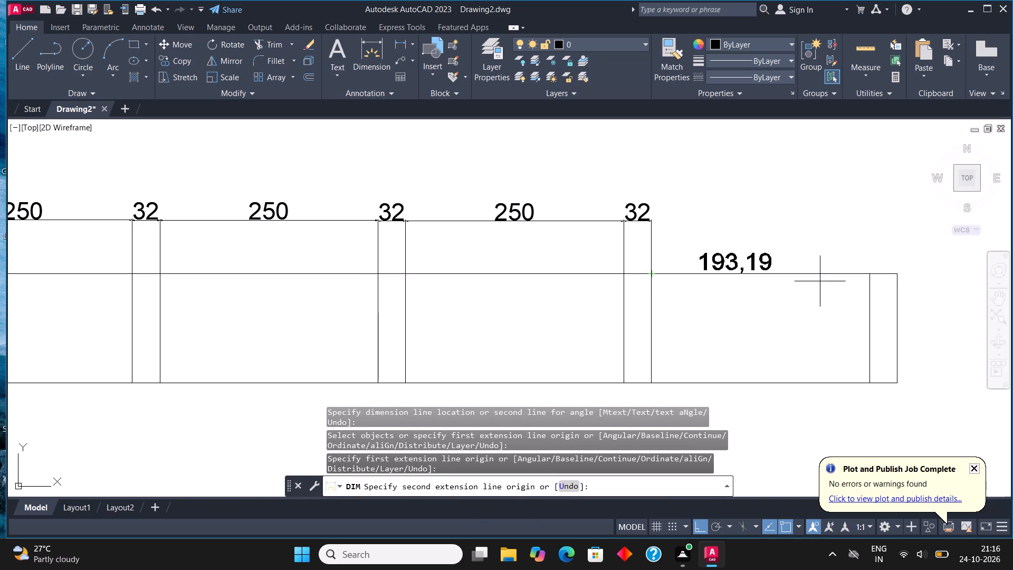
click(873, 271)
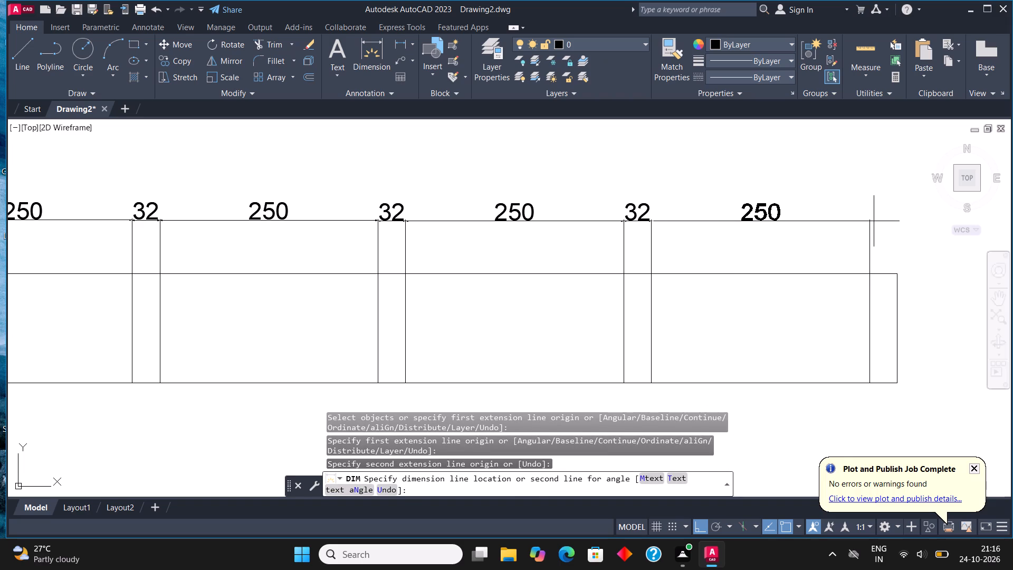
click(874, 221)
Dimension the width of the last division at the right end of the plan strip, completing the dimension row.
scroll(657, 267, down, 3)
scroll(699, 268, up, 3)
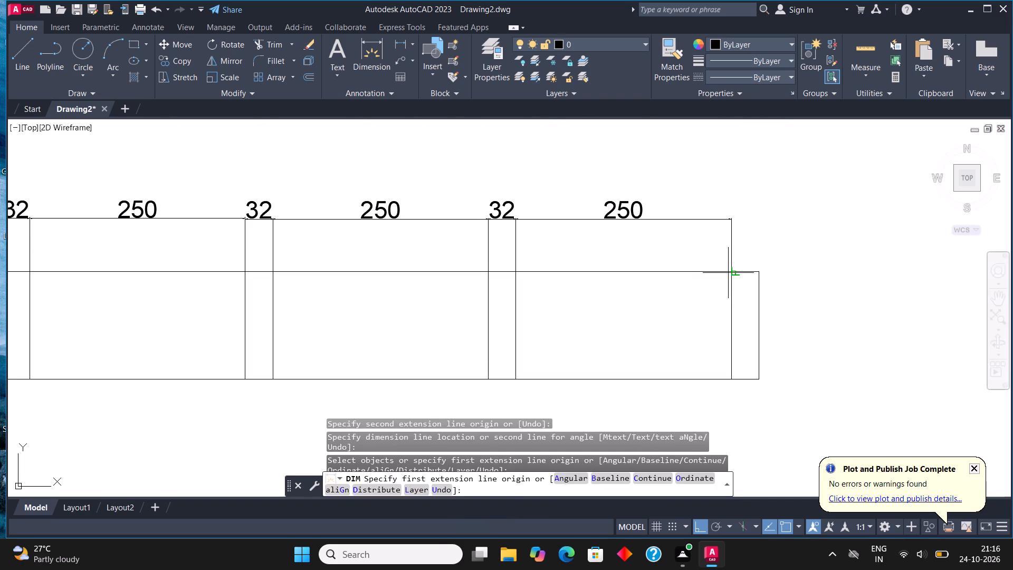
click(729, 273)
click(752, 271)
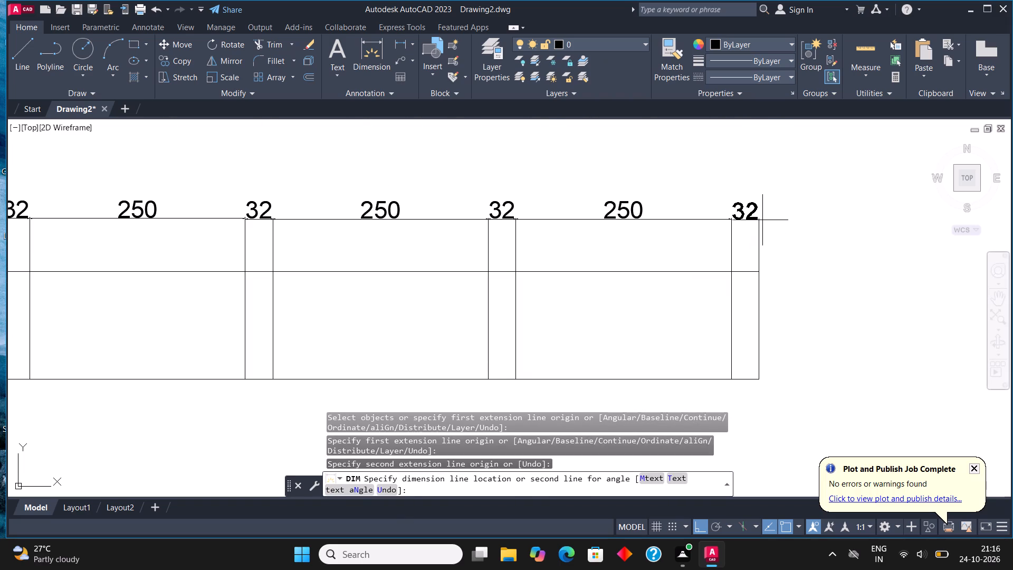
click(763, 219)
Dimension the overall width of the plan strip from its left end to its right end, placing the dimension below it.
scroll(735, 248, down, 2)
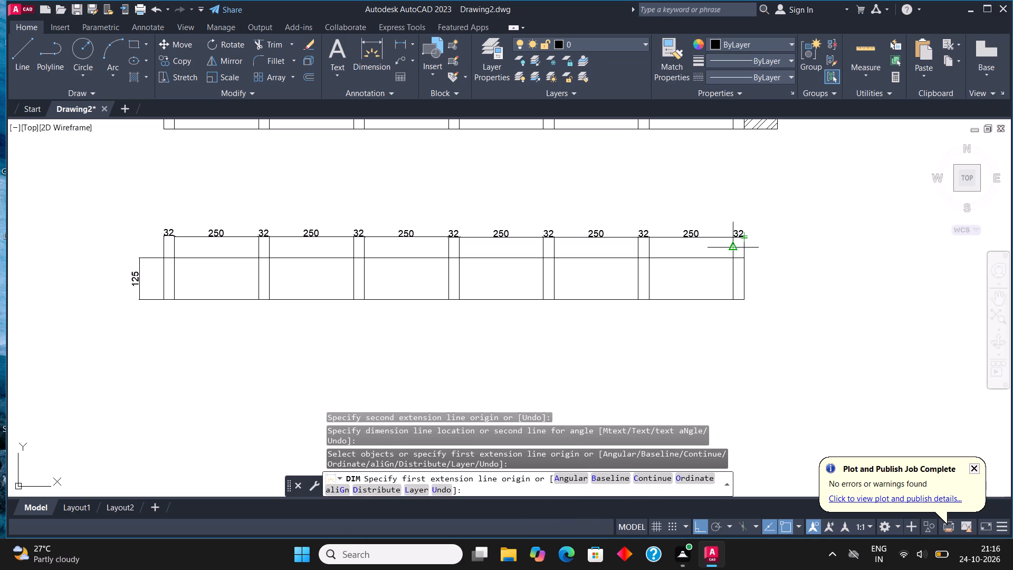
click(164, 299)
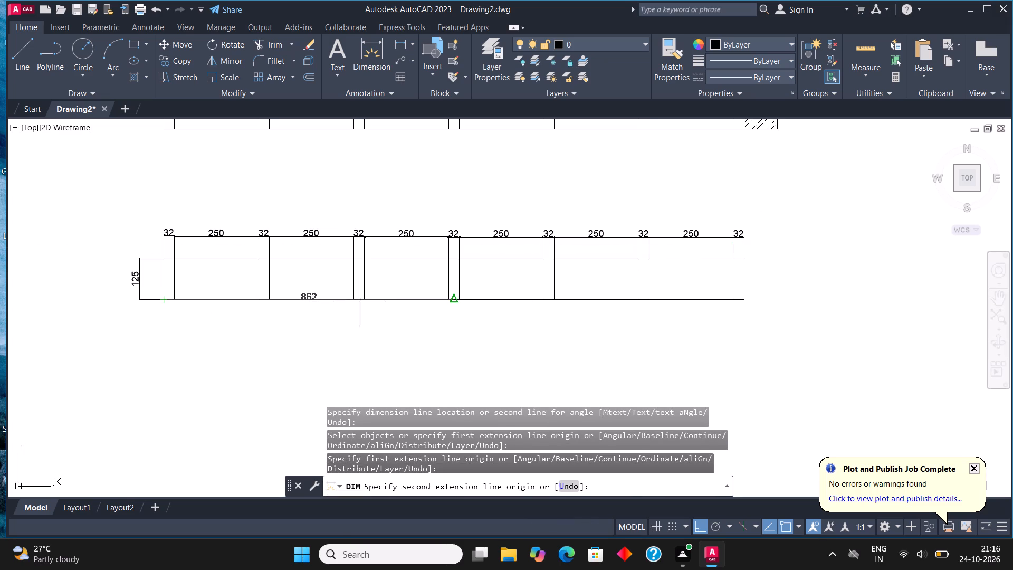
click(745, 298)
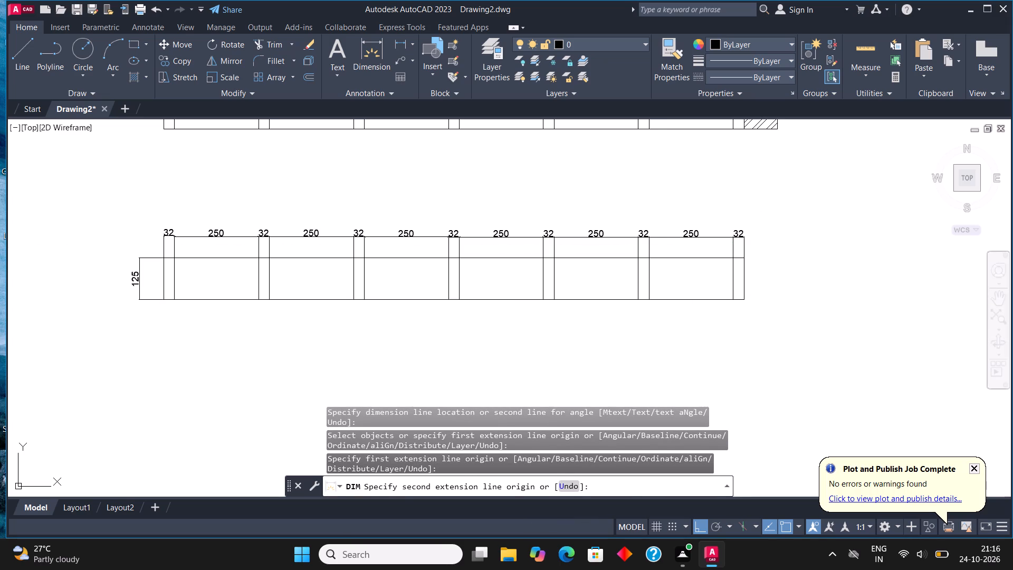
click(750, 328)
key(Escape)
Dimension the overall height of the shelving elevation along its left edge, placing the dimension outside to the left.
scroll(586, 357, down, 3)
scroll(514, 313, up, 1)
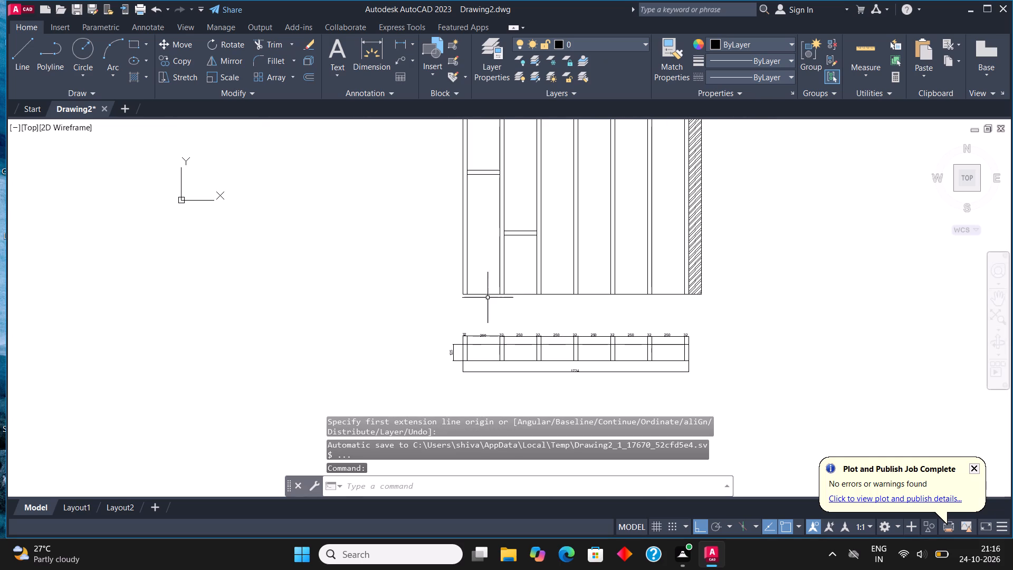
click(369, 59)
middle_drag(413, 151, 434, 239)
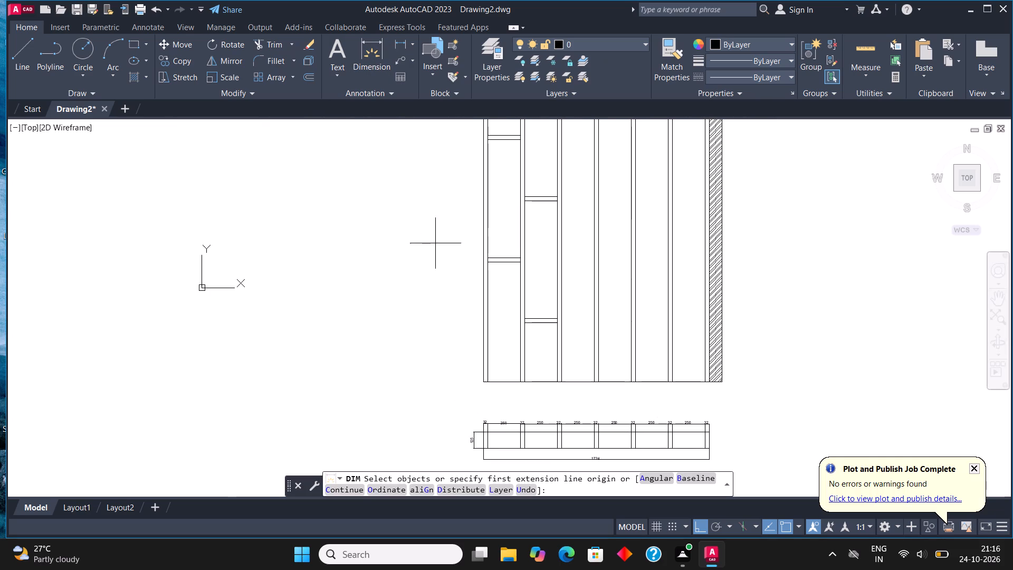
scroll(470, 362, up, 2)
click(499, 406)
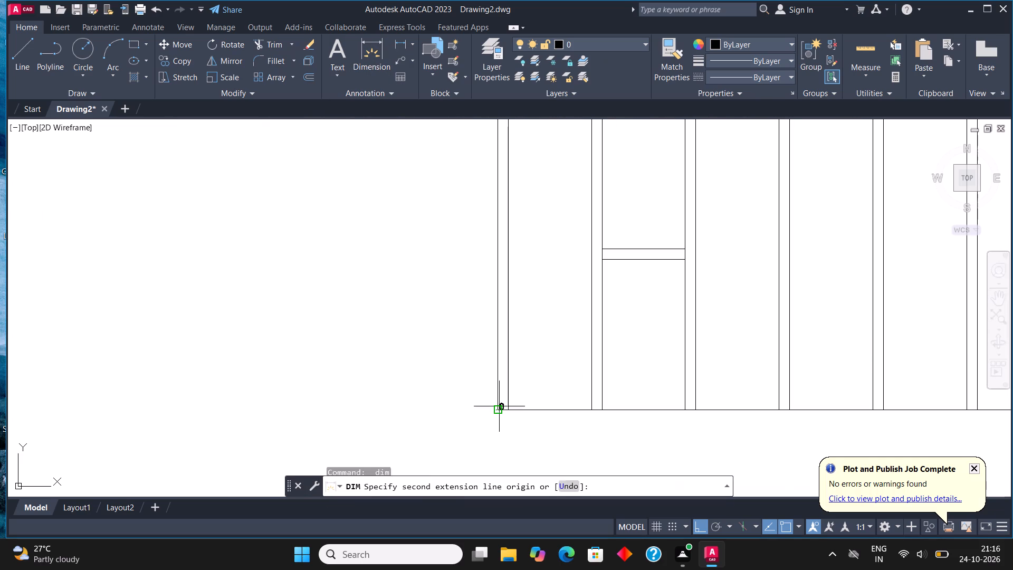
scroll(499, 403, down, 4)
scroll(502, 275, up, 2)
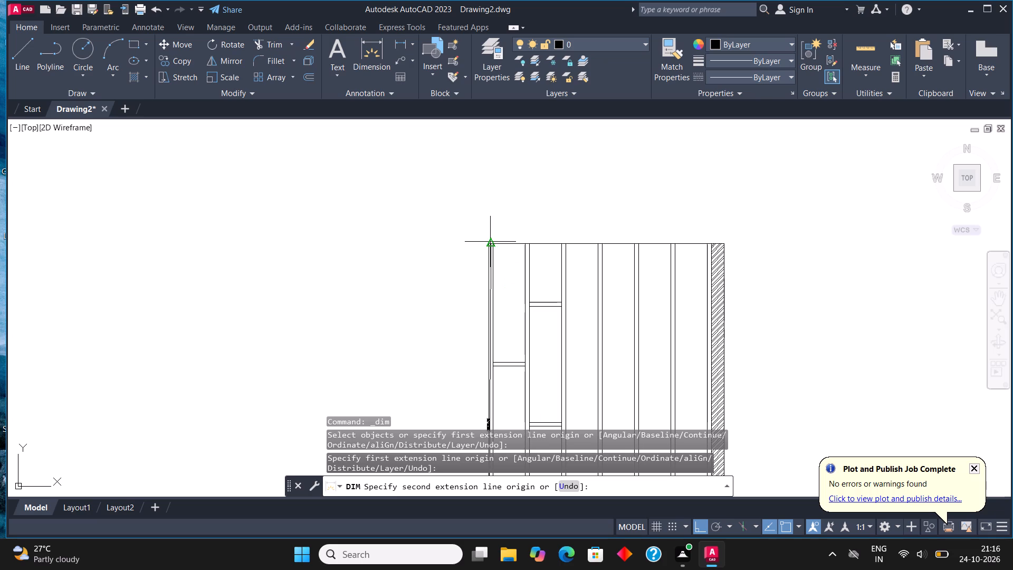
scroll(488, 242, up, 4)
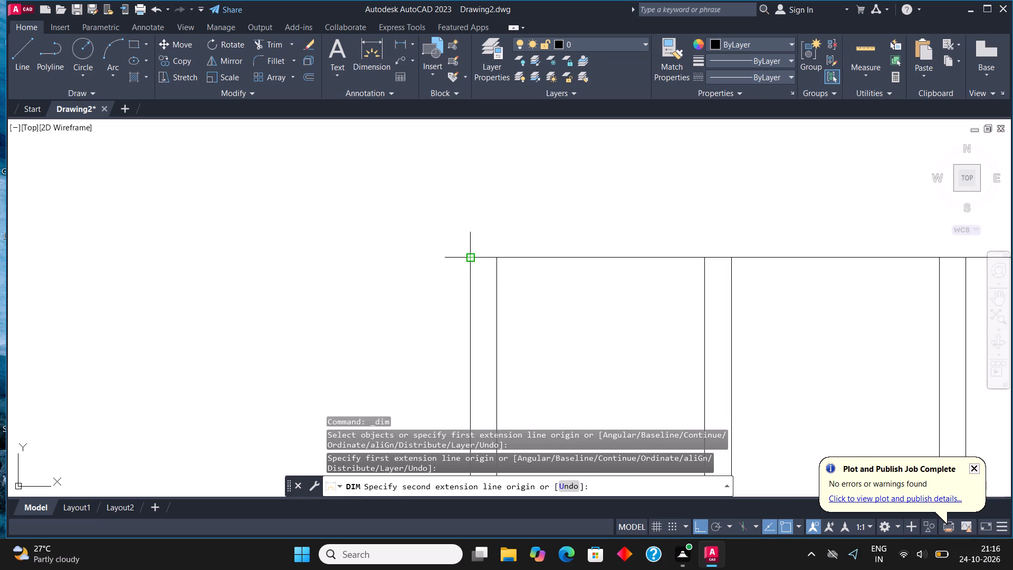
click(471, 256)
scroll(471, 256, down, 4)
middle_drag(465, 256, 465, 227)
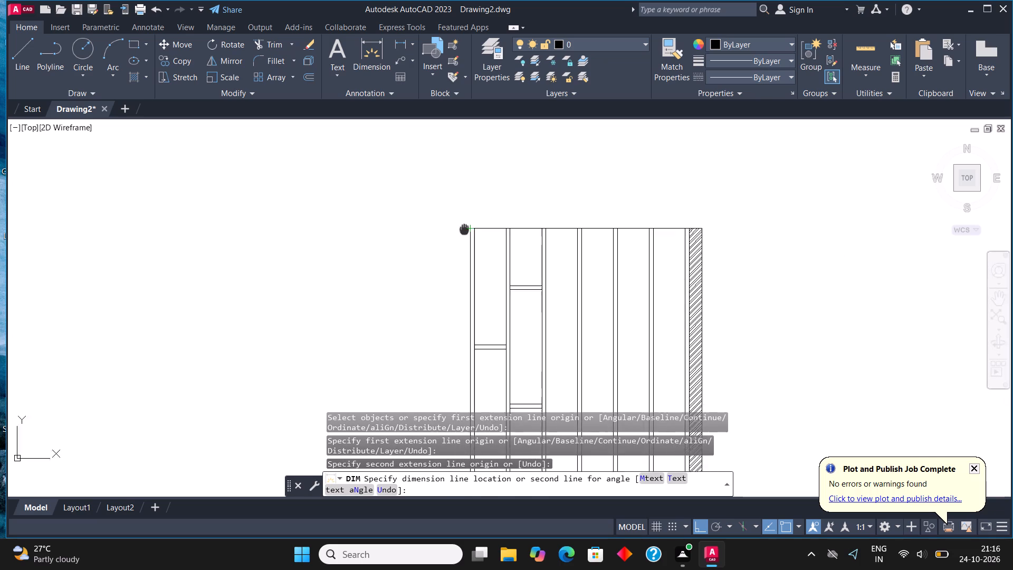
middle_drag(465, 227, 479, 225)
scroll(479, 225, down, 3)
scroll(452, 233, up, 2)
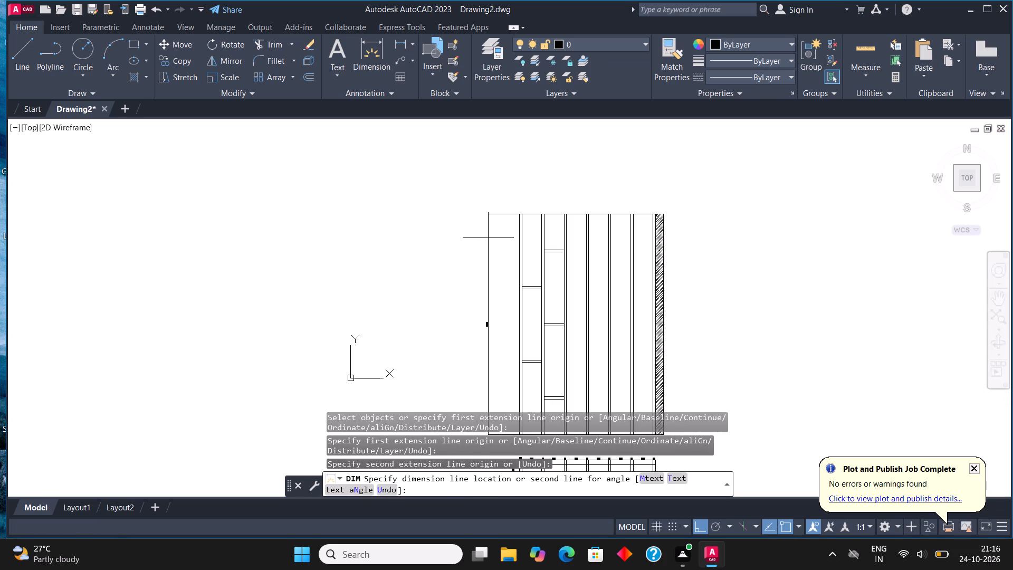
click(491, 239)
Dimension the overall shelving width from its left edge to the start of the hatched strip, placed above the top edge.
scroll(497, 248, down, 3)
scroll(518, 306, up, 4)
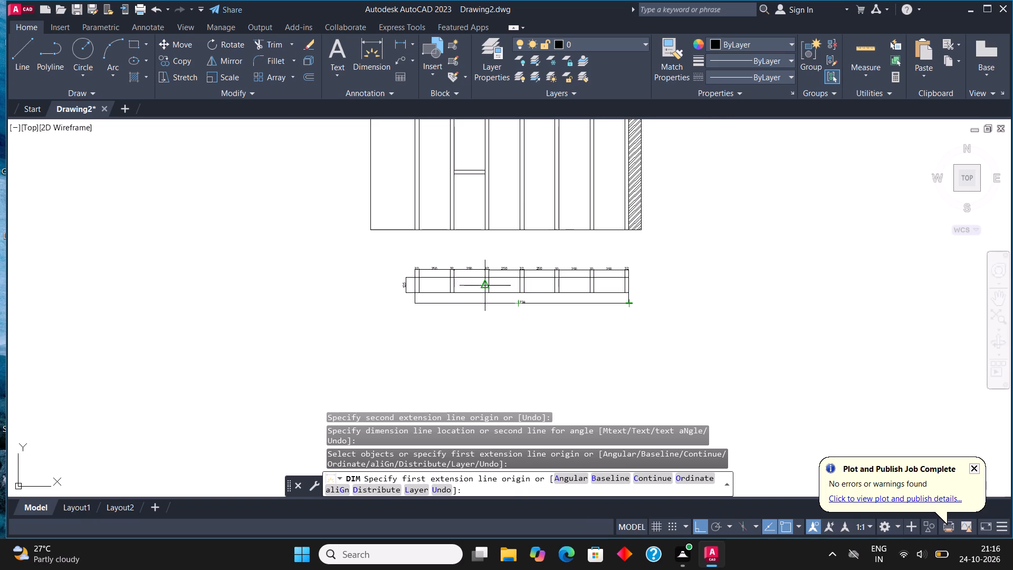
scroll(484, 284, up, 1)
scroll(481, 322, down, 3)
scroll(465, 154, up, 5)
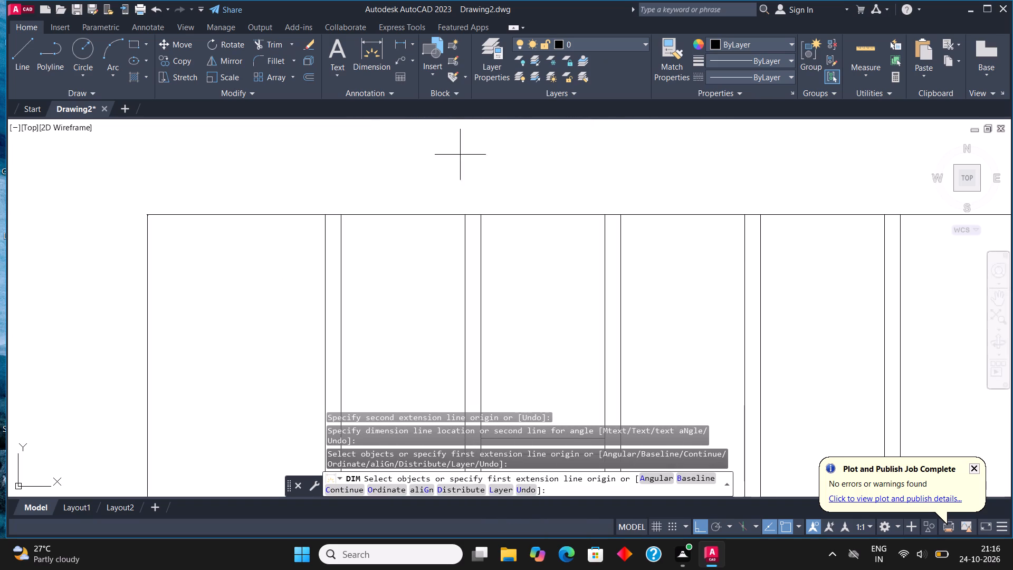
click(327, 217)
scroll(361, 223, down, 2)
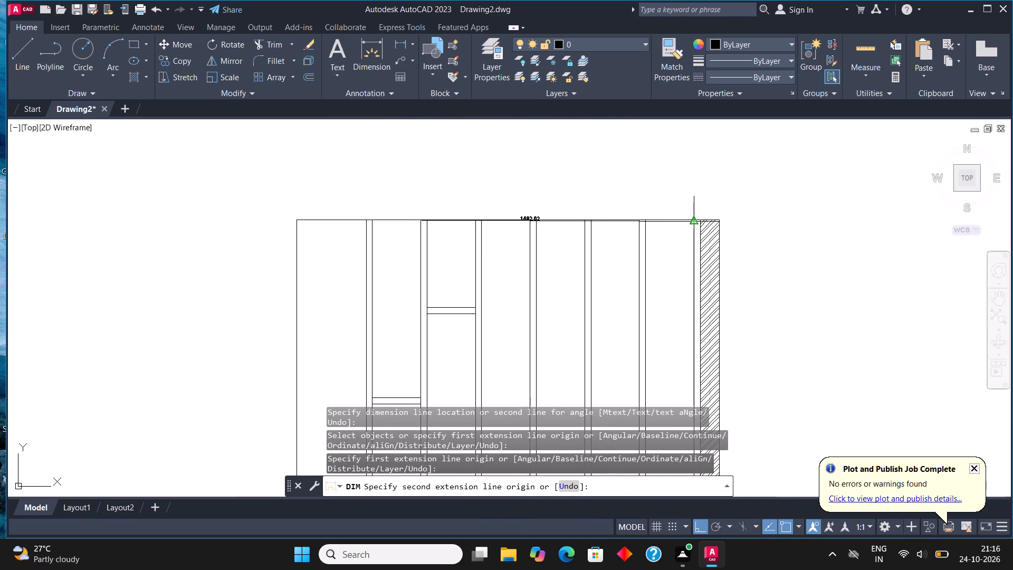
scroll(695, 222, up, 2)
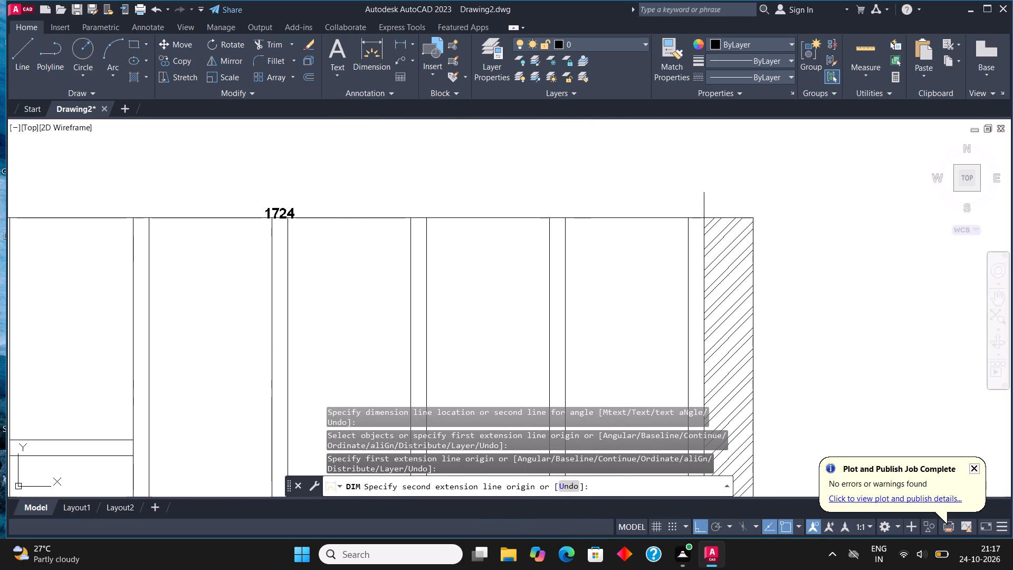
click(706, 218)
click(686, 146)
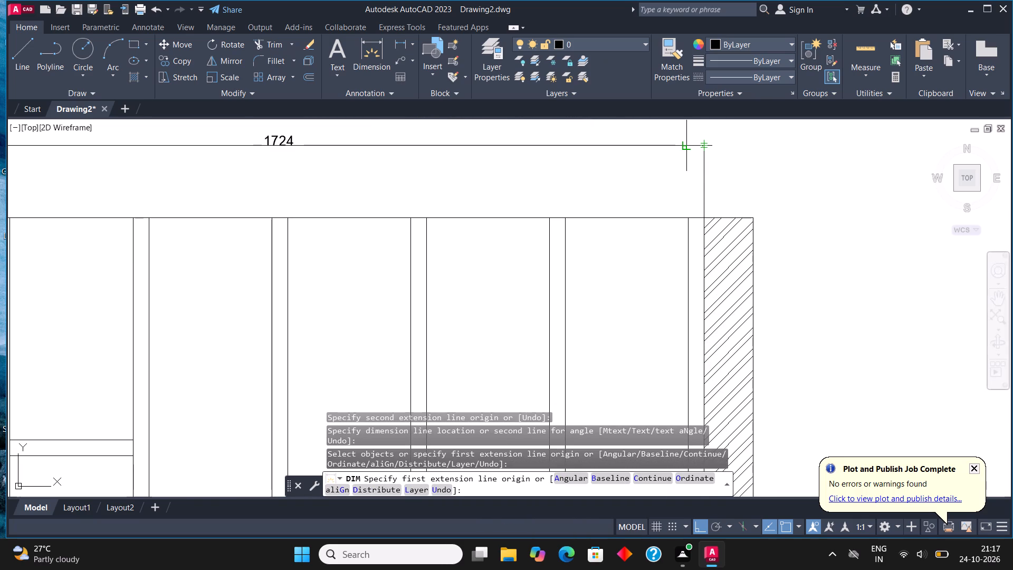
Dimension the first two divisions and the bay between them above the elevation's top edge, in a row under the overall width dimension.
scroll(690, 168, down, 3)
middle_drag(691, 211, 703, 229)
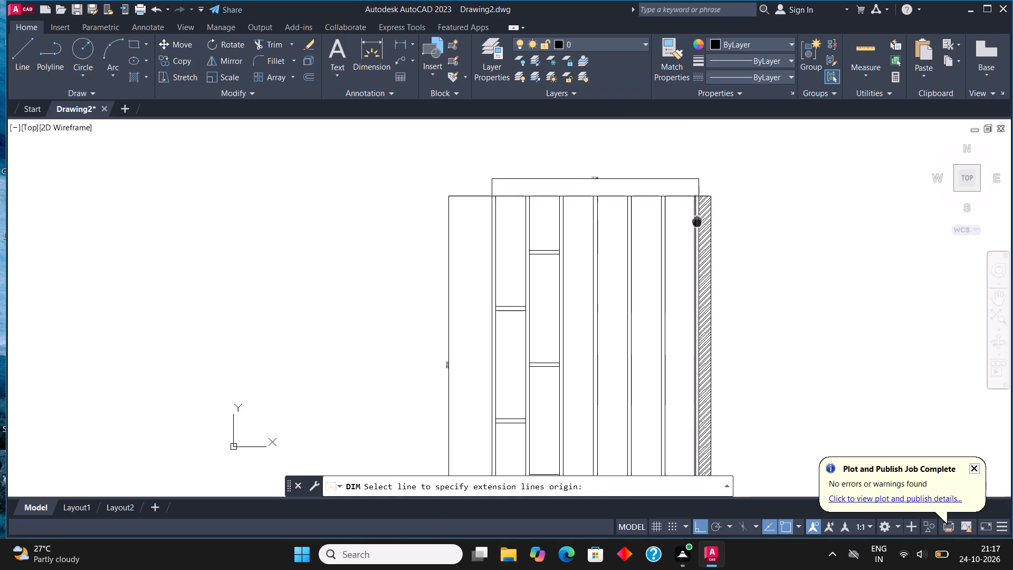
middle_drag(703, 229, 712, 245)
scroll(506, 219, up, 5)
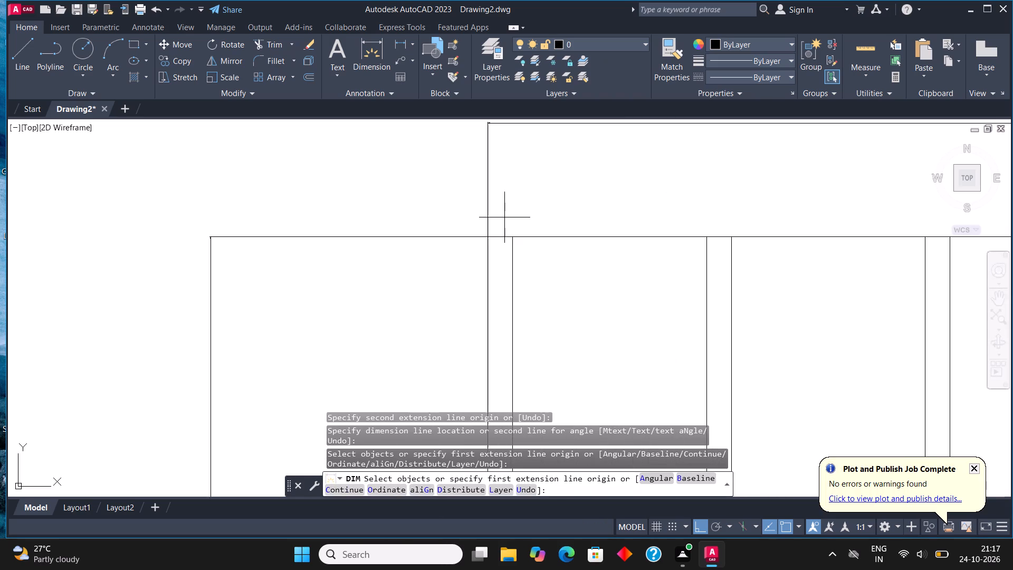
click(488, 237)
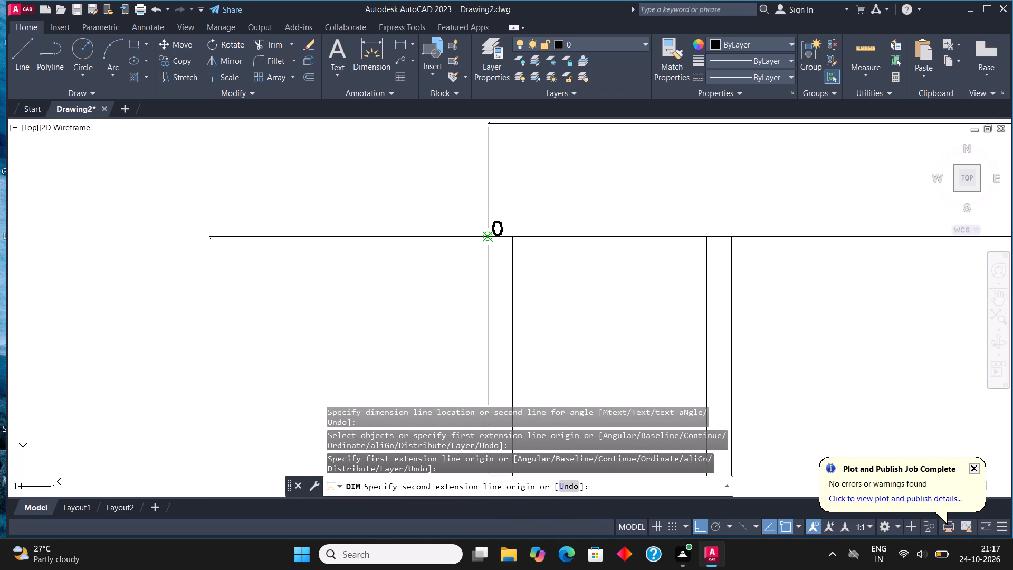
click(512, 239)
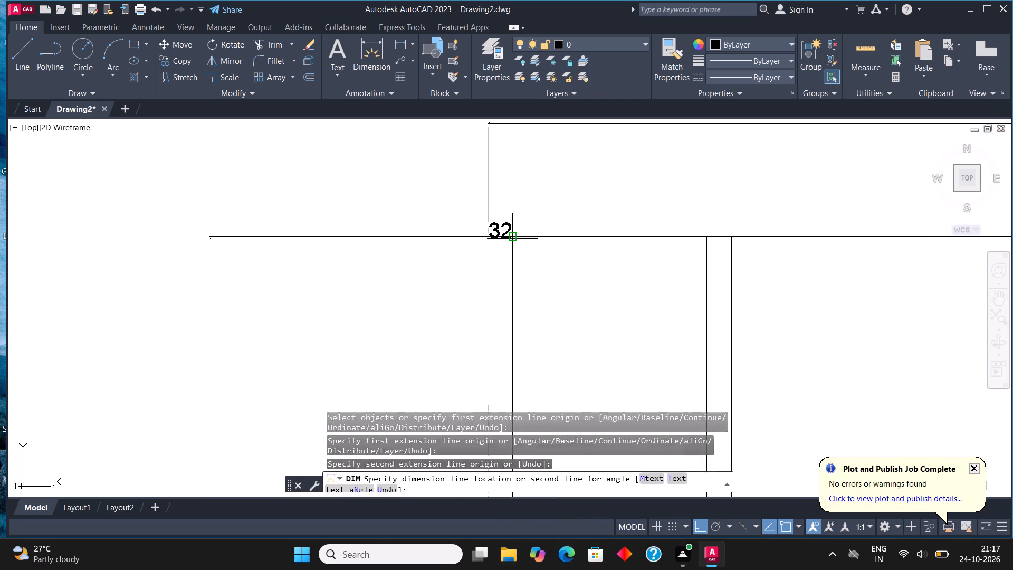
click(518, 208)
click(509, 235)
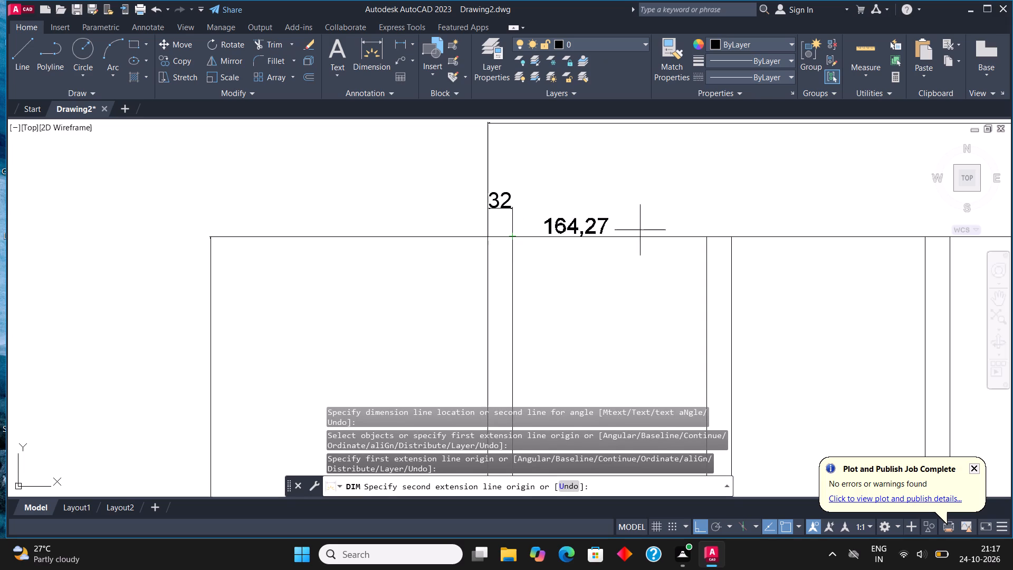
click(708, 237)
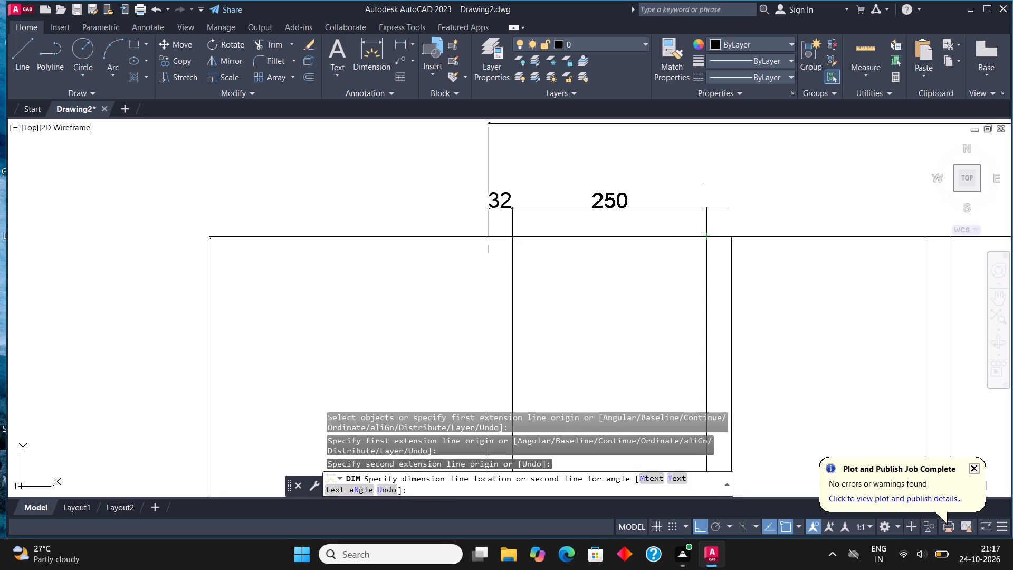
click(703, 208)
click(705, 240)
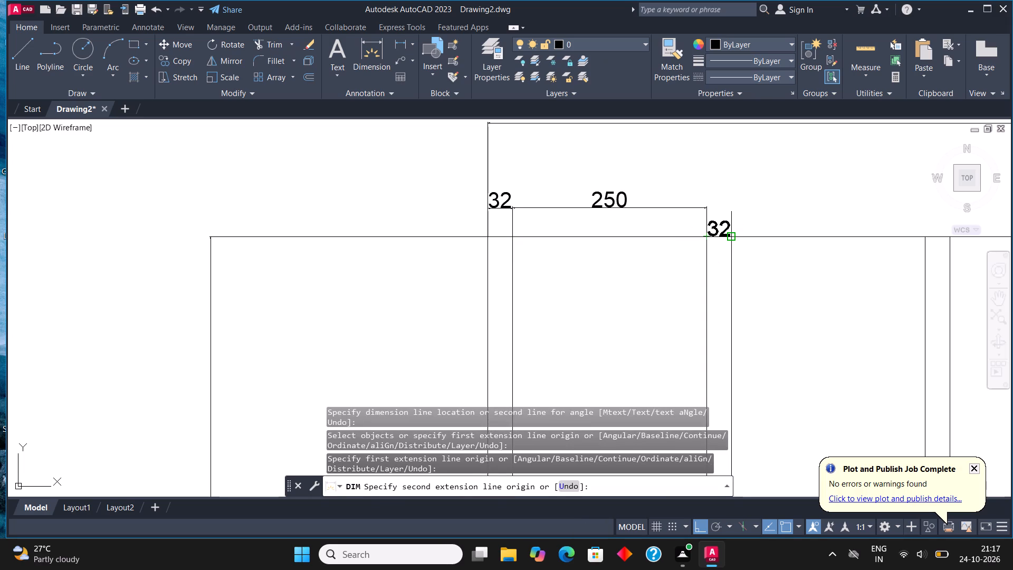
click(729, 237)
click(733, 208)
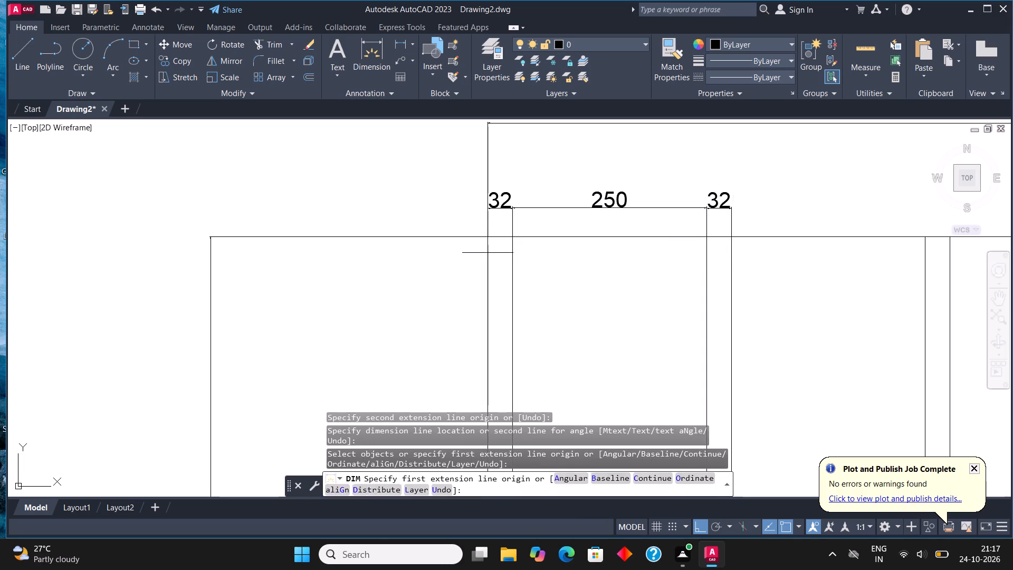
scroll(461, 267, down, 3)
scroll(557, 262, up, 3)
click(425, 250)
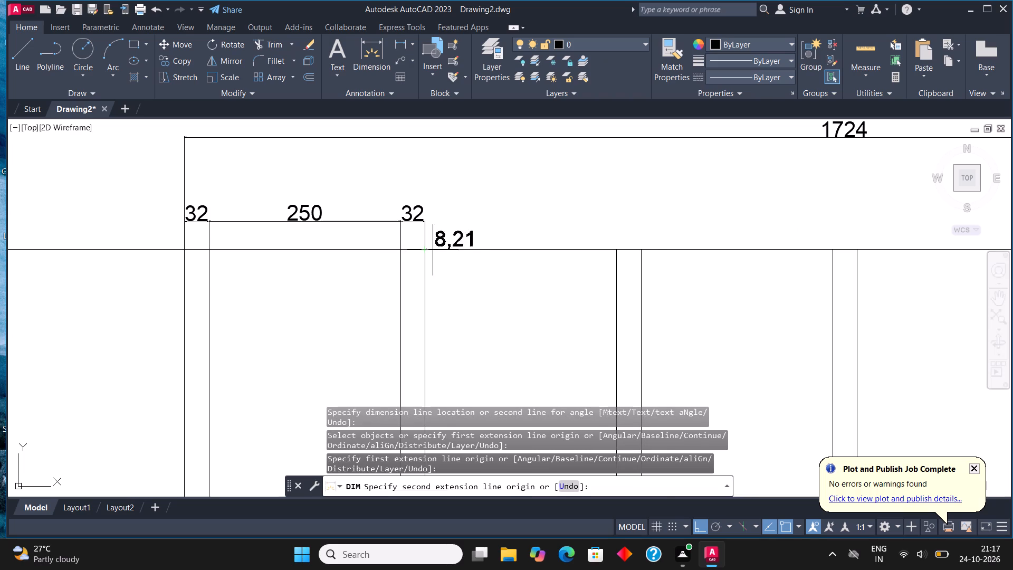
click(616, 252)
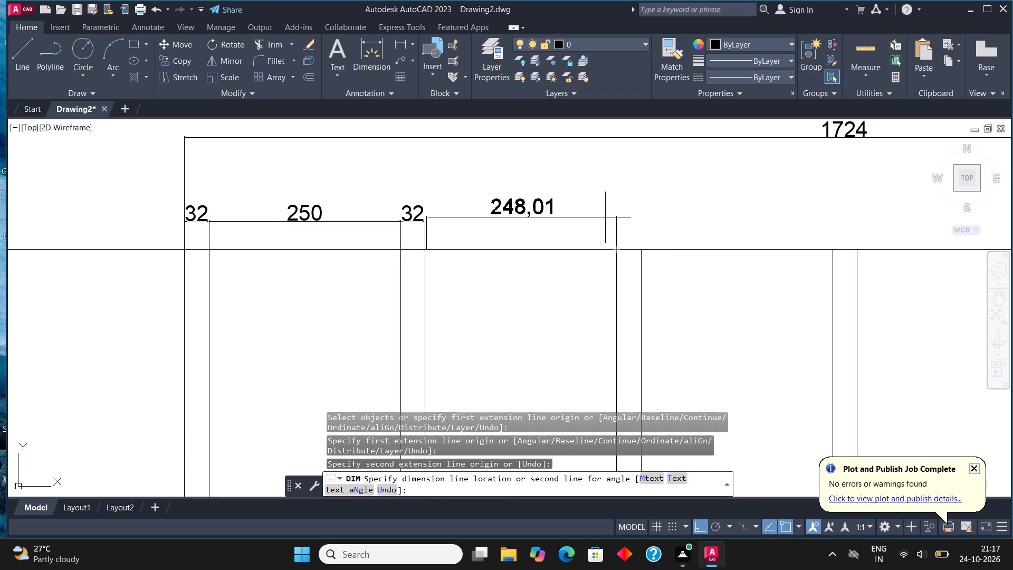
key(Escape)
Dimension the widths of the second bay and third division above the elevation's top edge, in line with the dimension row.
click(378, 41)
click(377, 53)
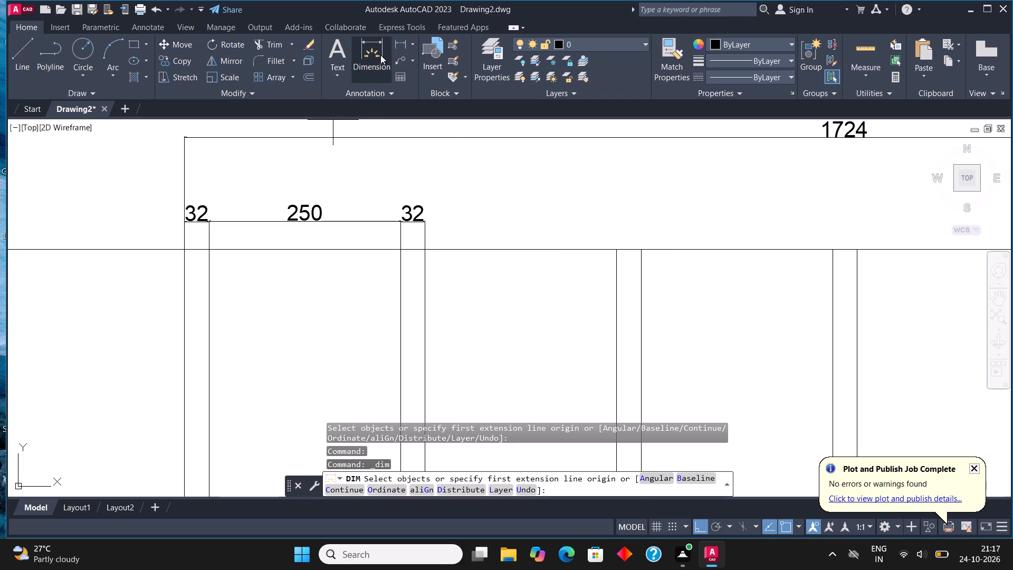
click(422, 248)
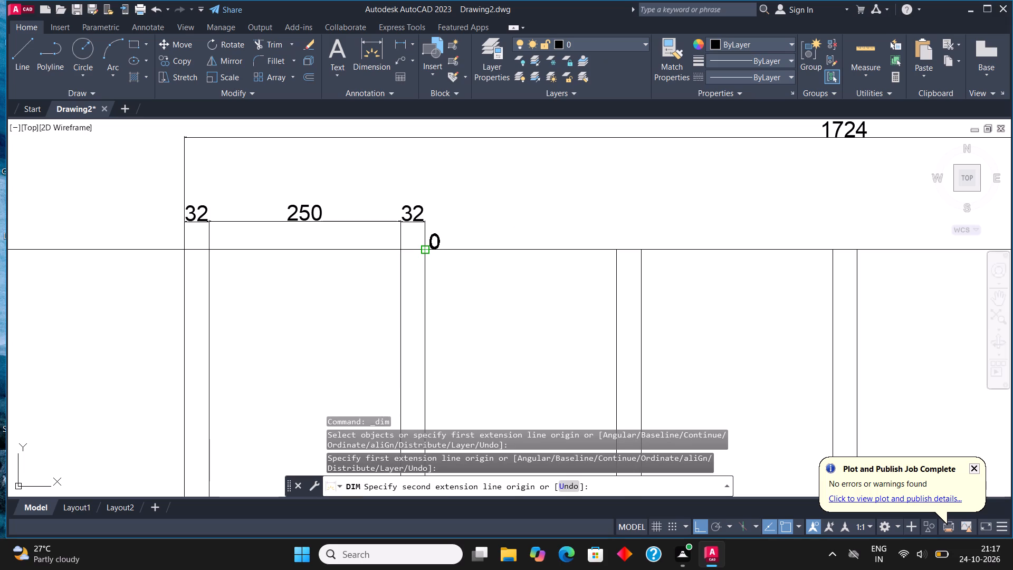
click(618, 249)
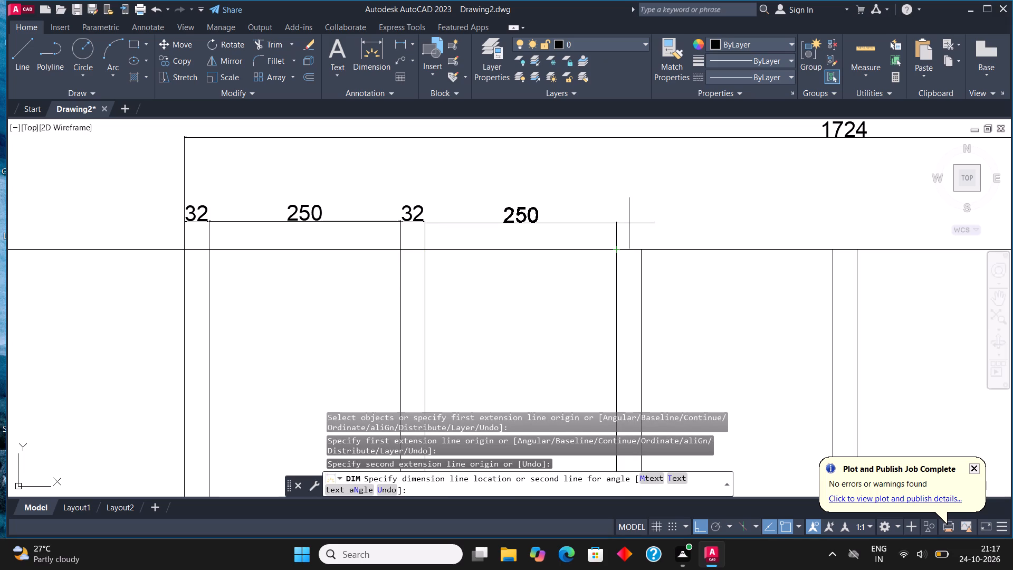
click(629, 223)
scroll(440, 263, down, 2)
scroll(488, 259, up, 3)
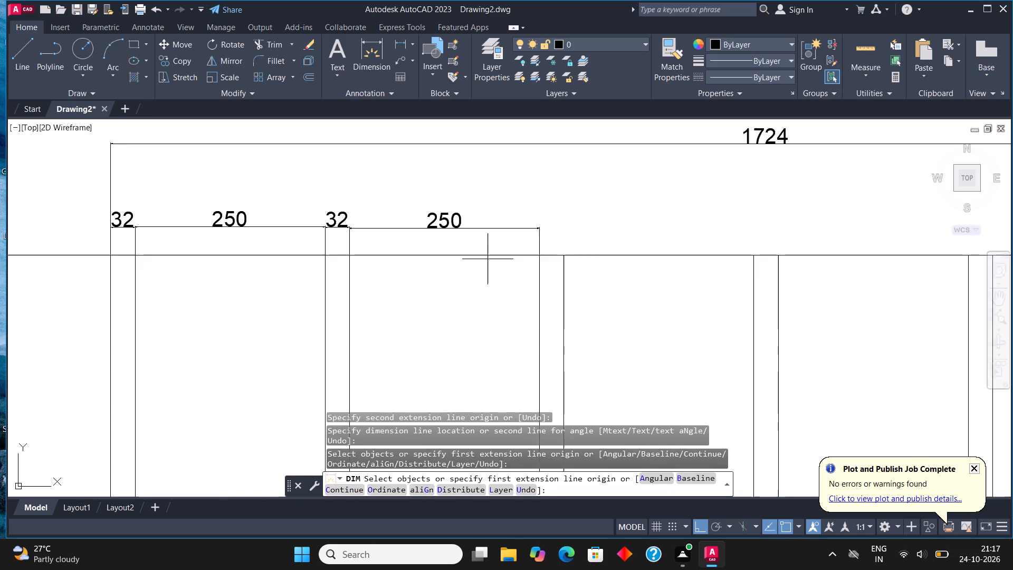
click(563, 252)
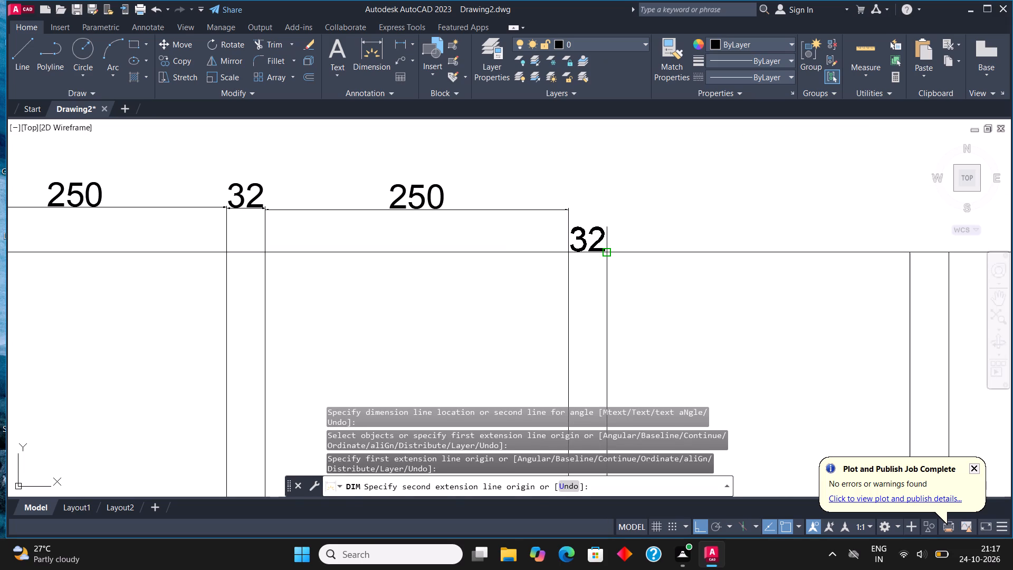
click(603, 255)
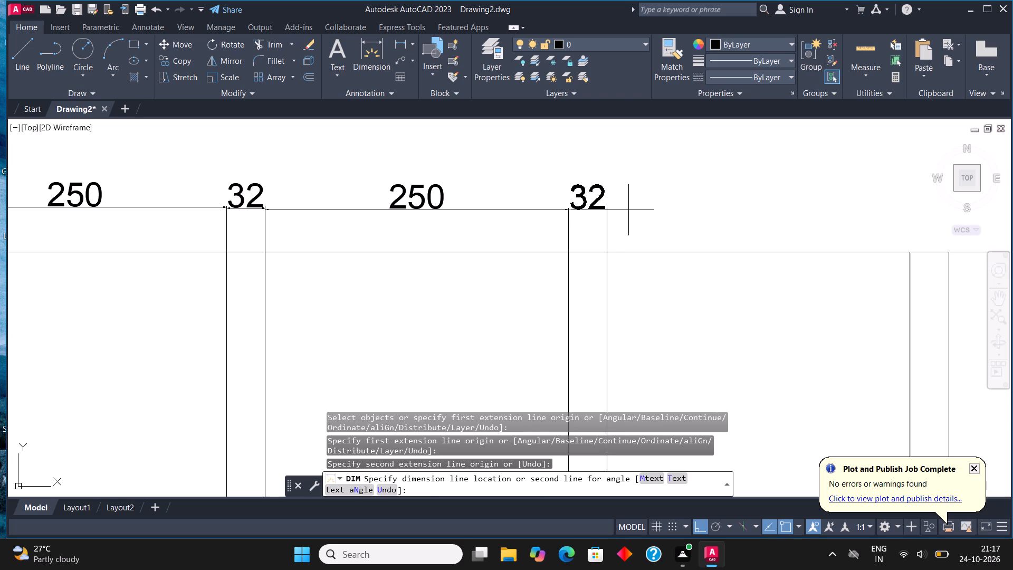
click(628, 210)
Dimension the widths of the third bay and fourth division above the elevation's top edge, in line with the dimension row.
scroll(457, 255, down, 2)
scroll(540, 253, up, 2)
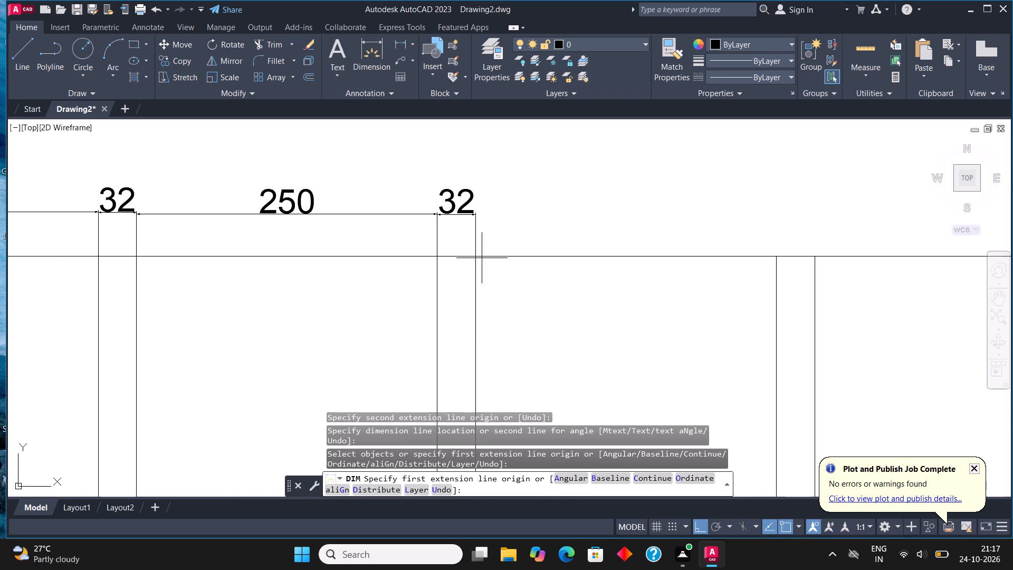
click(590, 256)
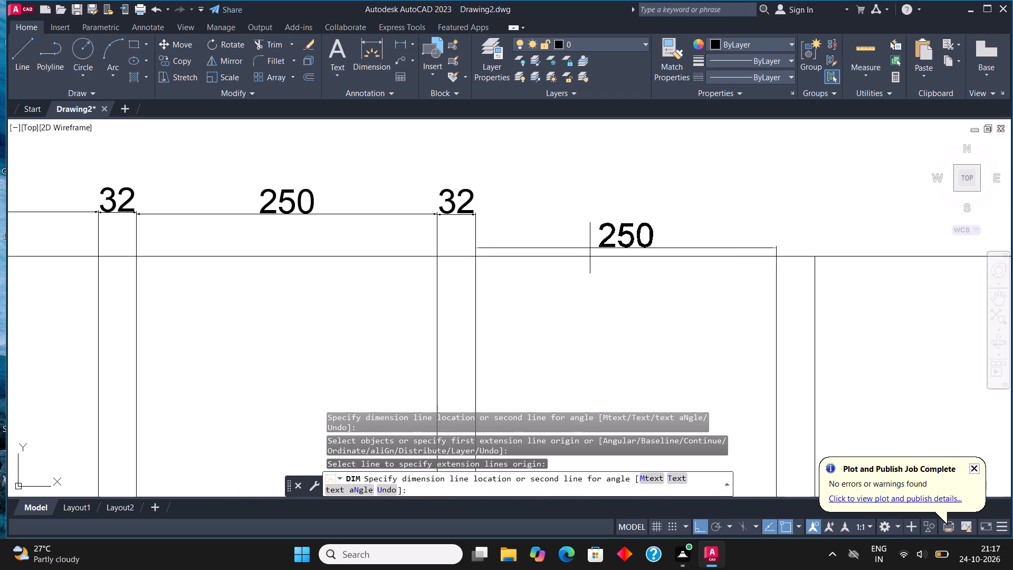
click(589, 215)
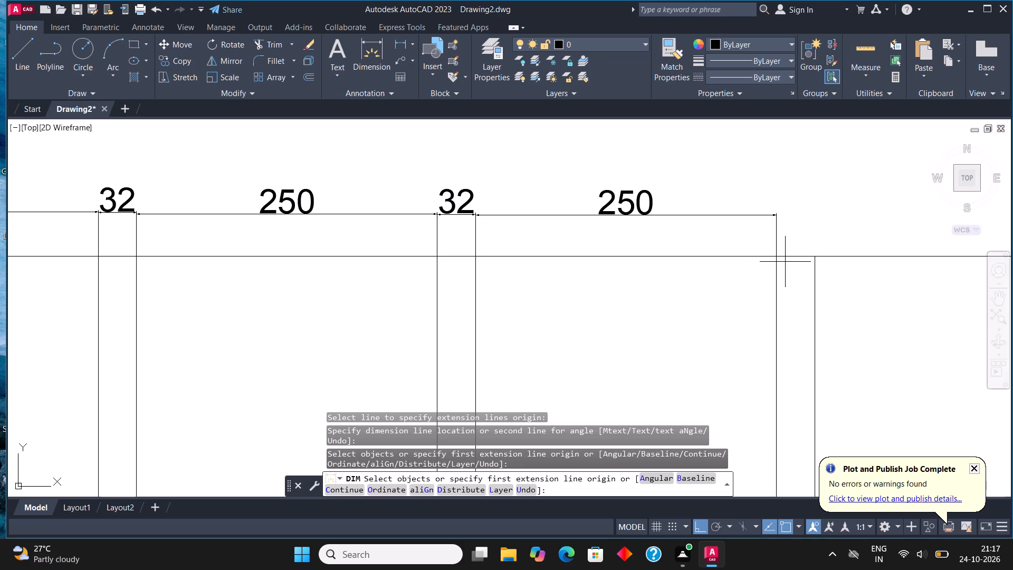
click(775, 255)
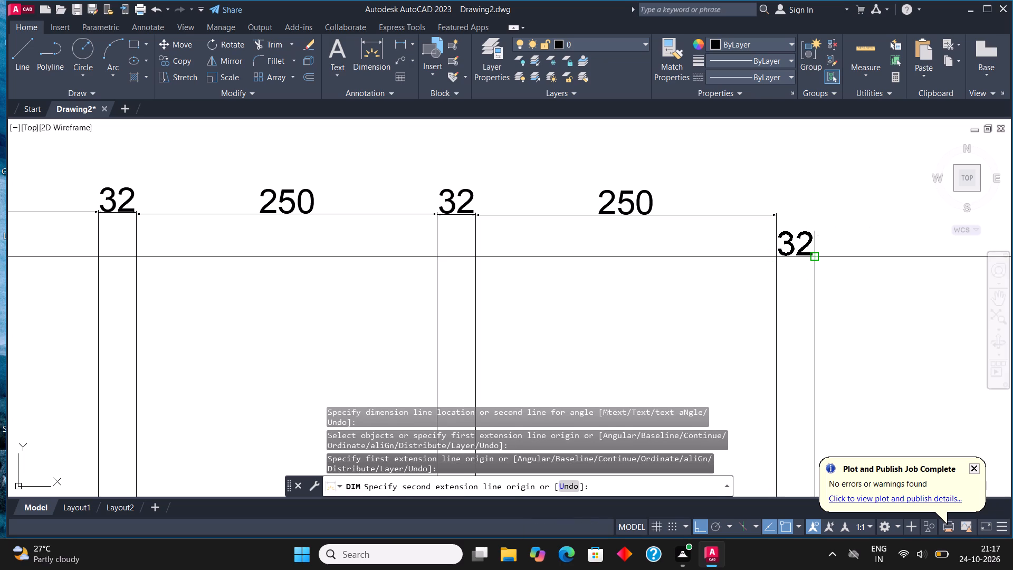
click(811, 254)
click(818, 216)
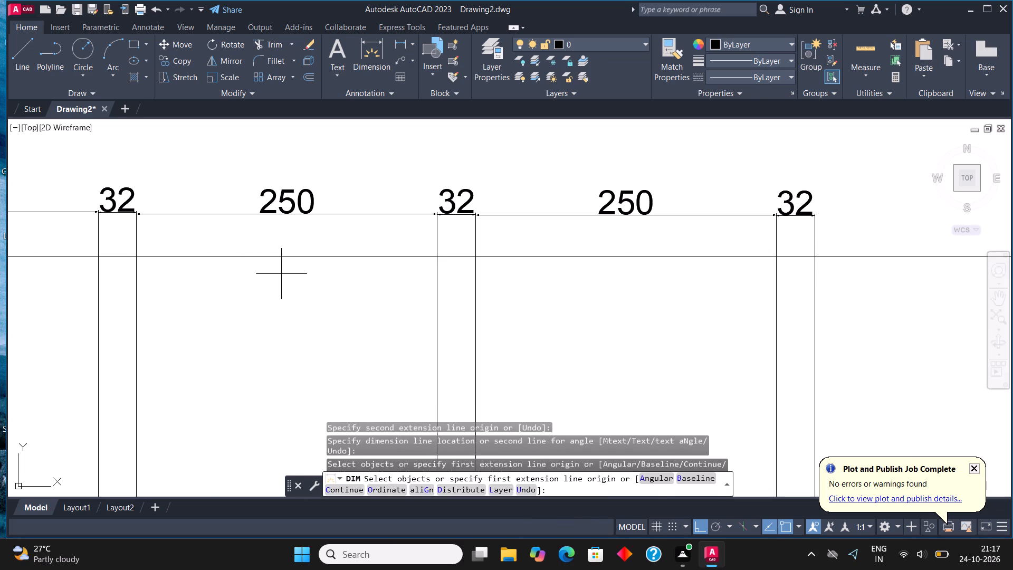
Dimension the widths of the fourth, fifth and sixth bays above the top edge, in line with the dimension row.
scroll(281, 274, down, 2)
scroll(497, 275, up, 1)
click(544, 263)
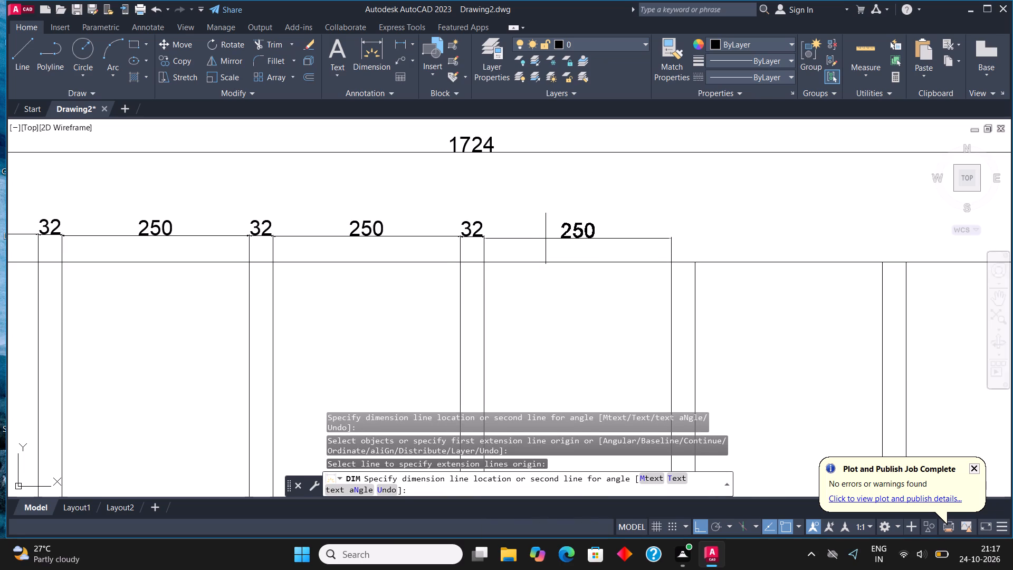
click(546, 237)
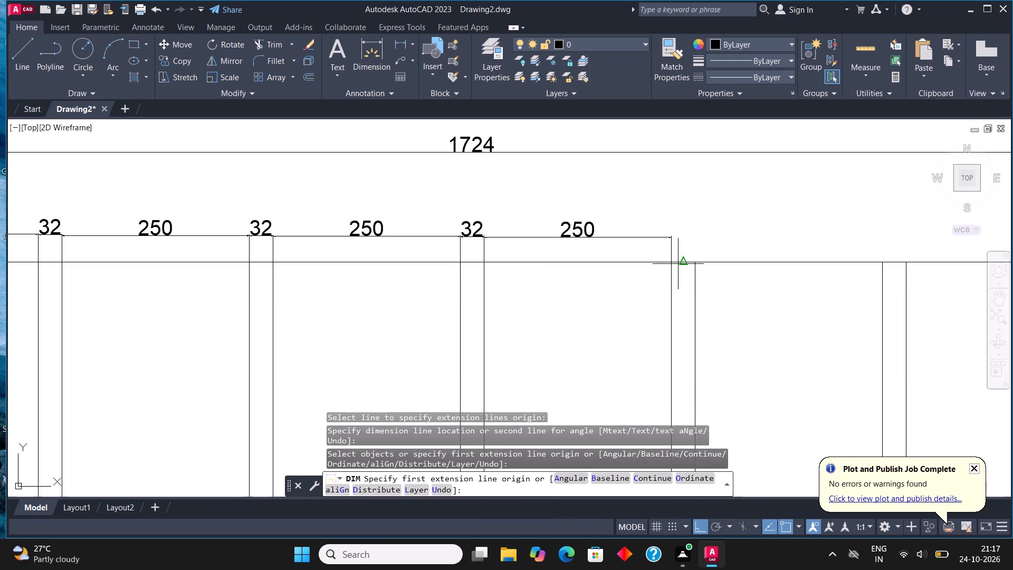
click(738, 261)
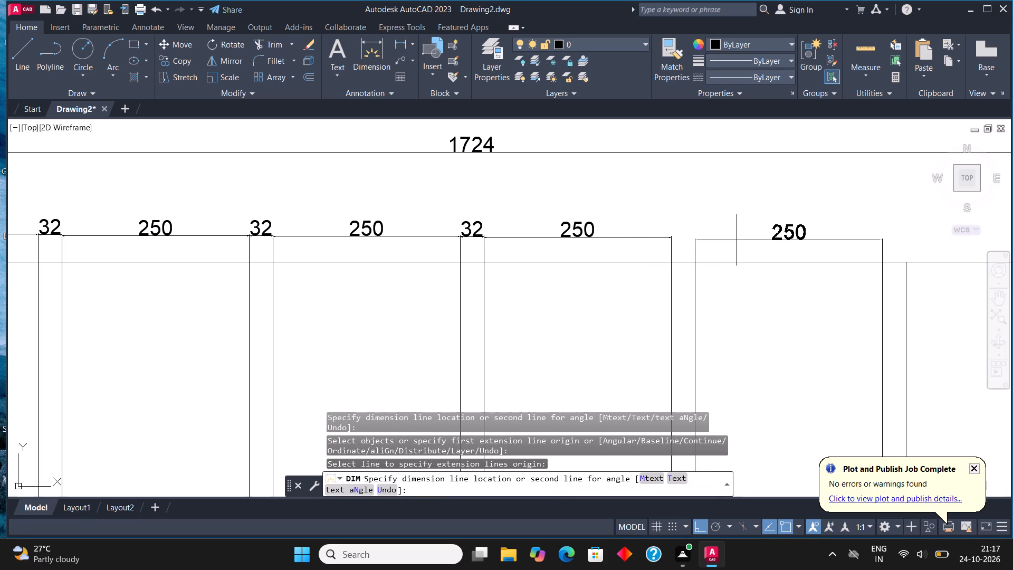
click(737, 237)
scroll(521, 275, down, 2)
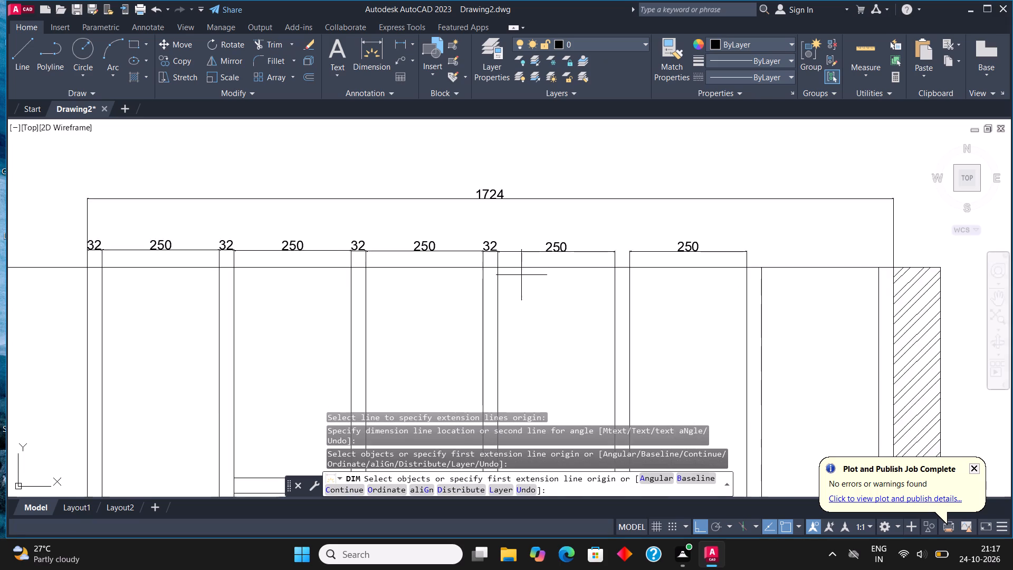
scroll(645, 264, up, 1)
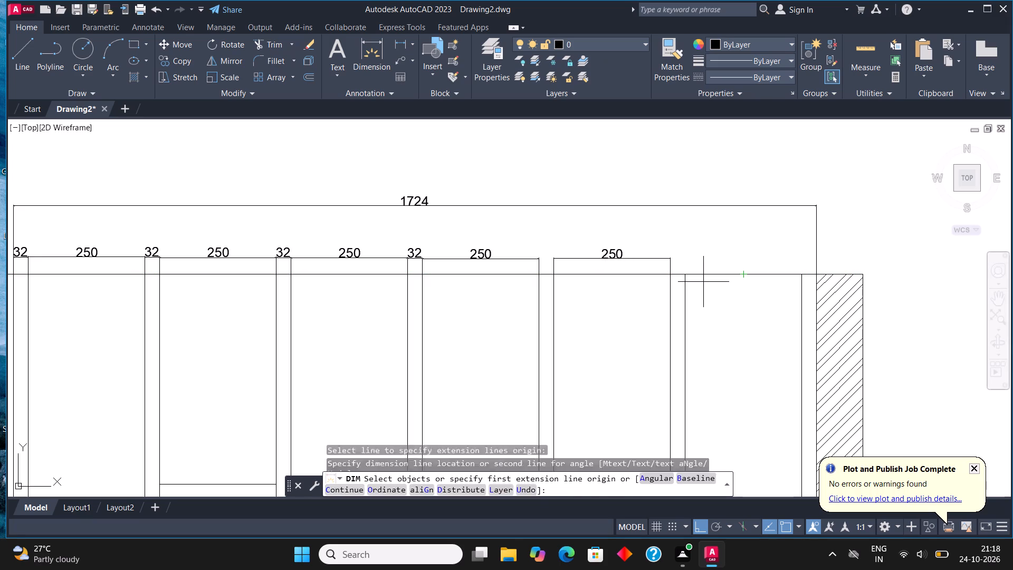
click(703, 276)
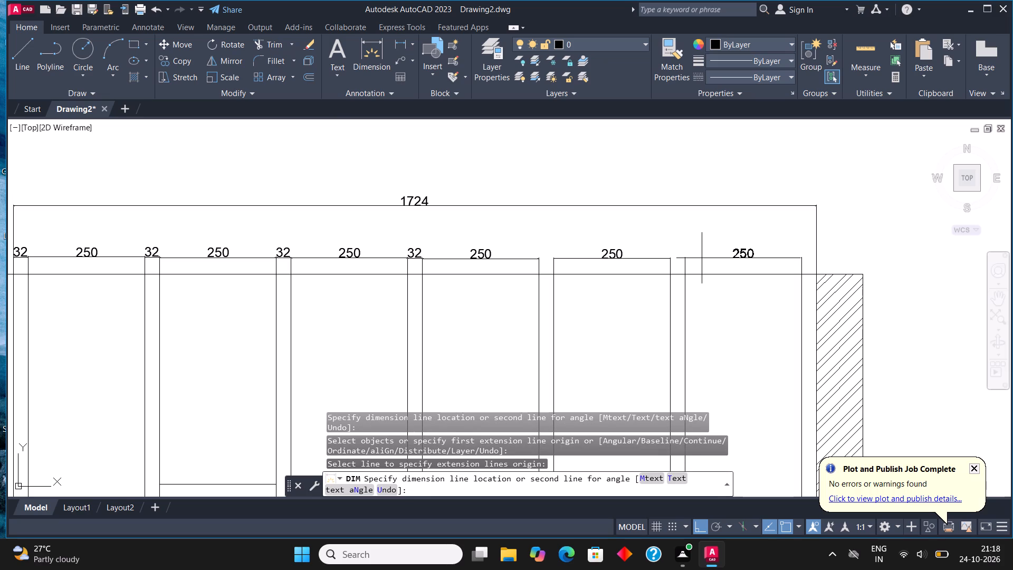
click(702, 258)
Dimension the sixth and fifth divisions' widths in the gaps between the bay dimensions above the top edge.
scroll(691, 262, up, 3)
click(599, 307)
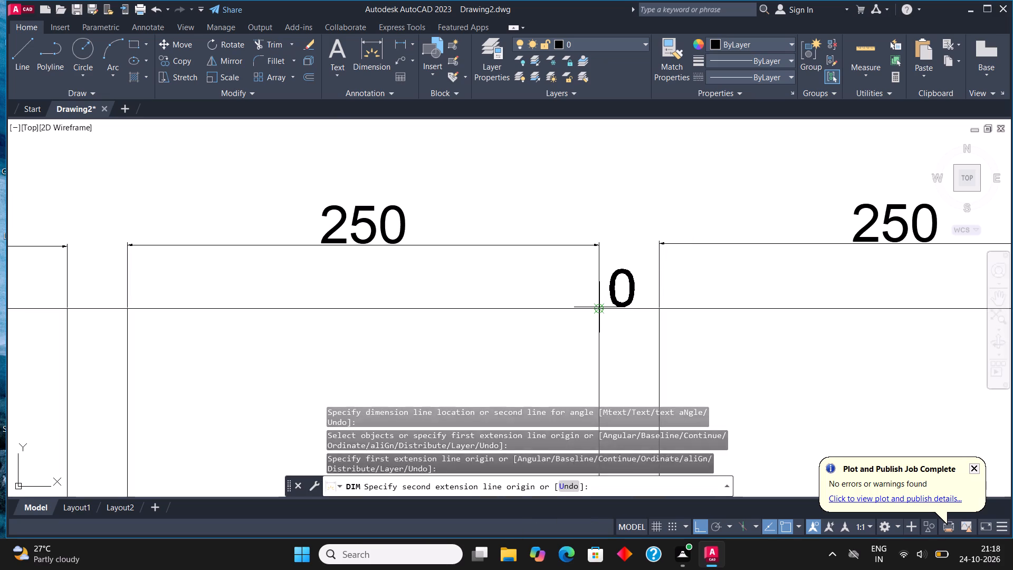
click(657, 309)
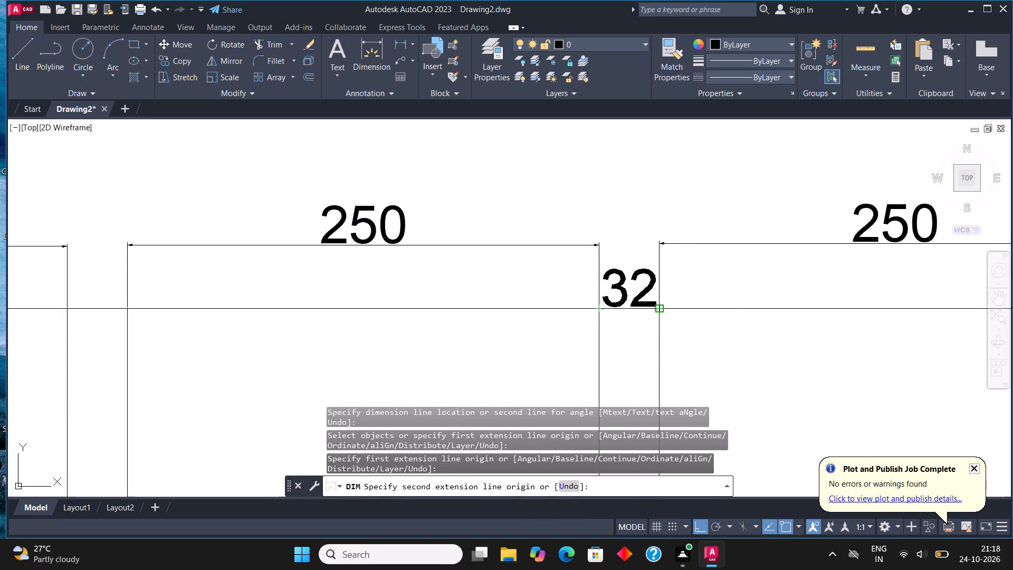
click(677, 245)
scroll(727, 248, down, 3)
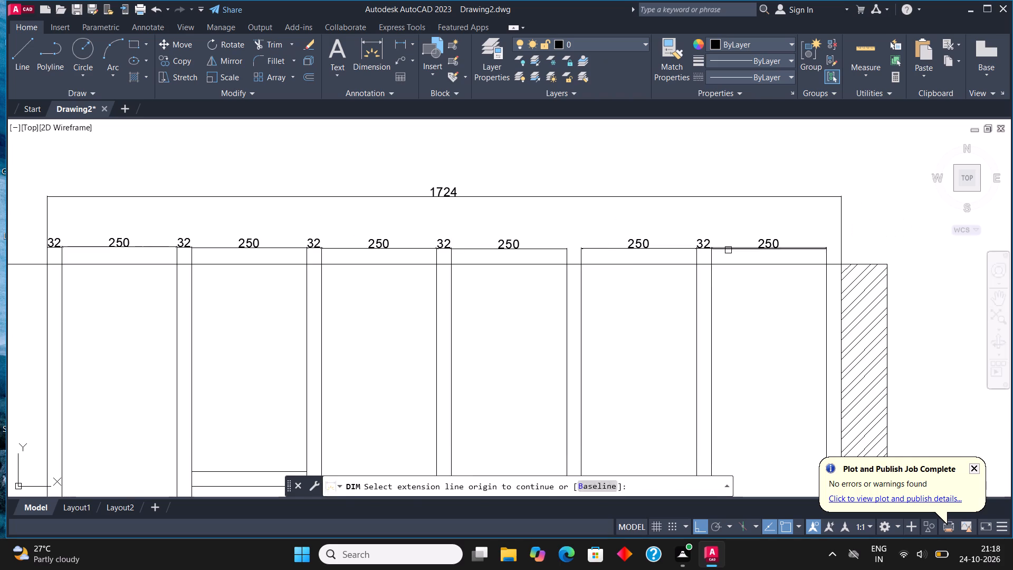
scroll(589, 269, up, 3)
scroll(584, 270, down, 1)
click(532, 254)
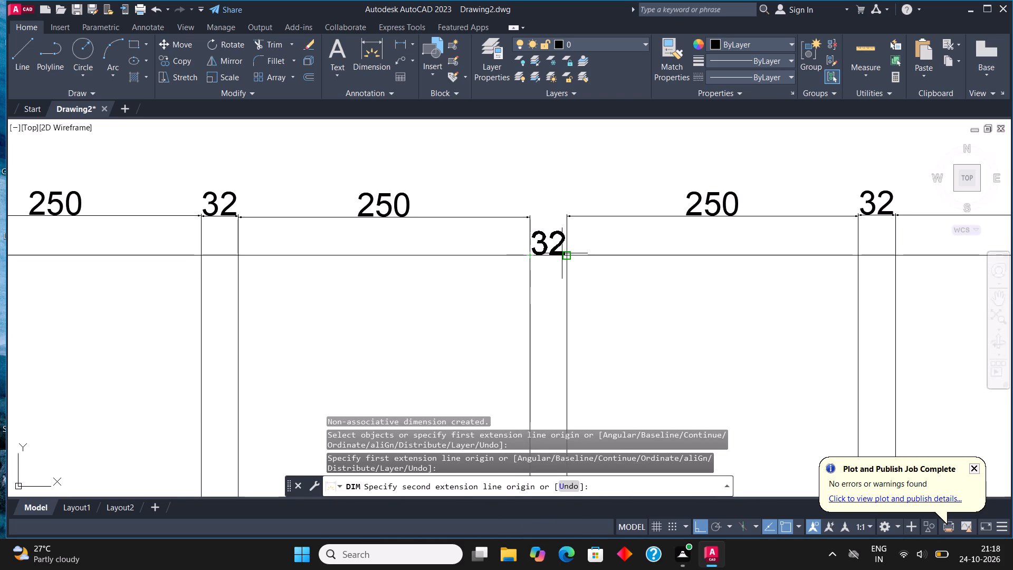
click(566, 254)
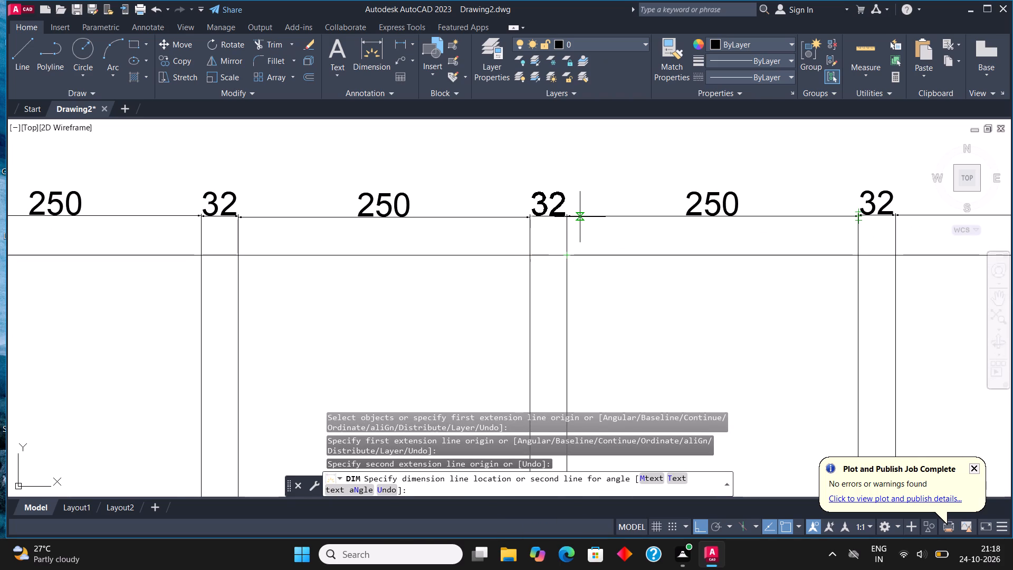
click(580, 217)
In the first bay, dimension the top opening's height and the upper shelf's thickness in one vertical line inside the bay.
scroll(648, 287, down, 3)
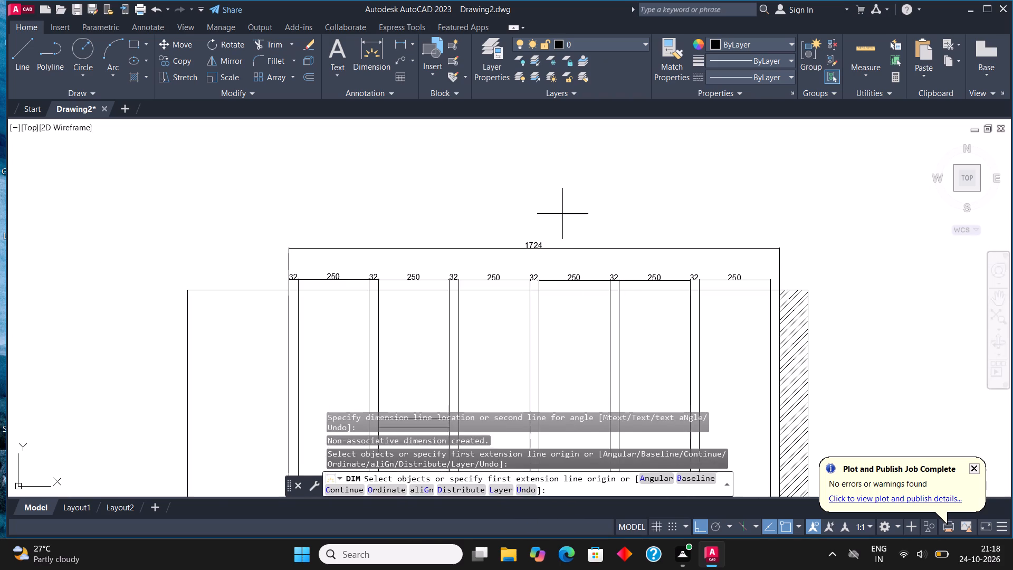
scroll(562, 214, down, 2)
scroll(482, 268, up, 3)
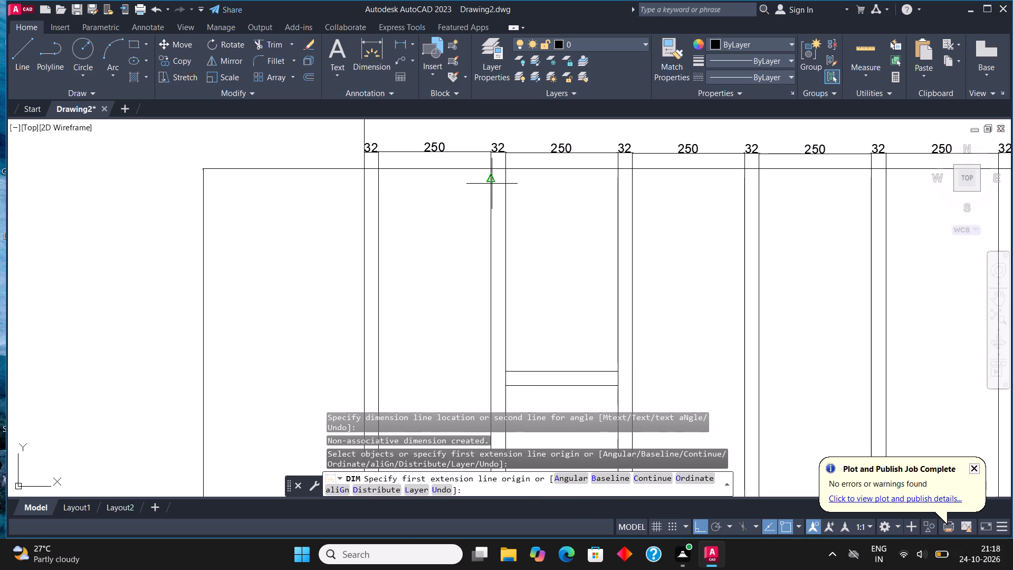
click(491, 169)
scroll(491, 169, down, 3)
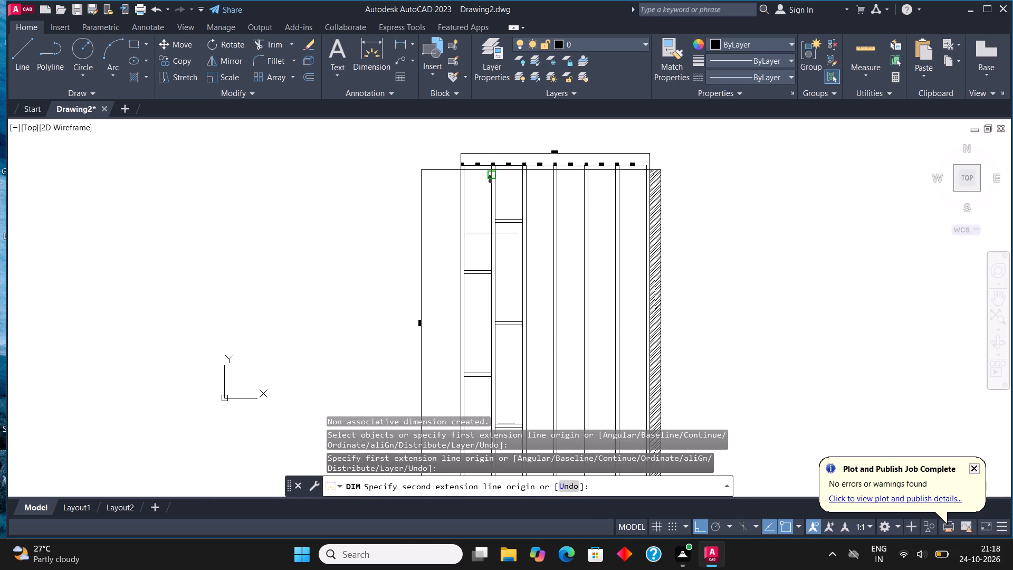
scroll(489, 259, up, 2)
click(490, 284)
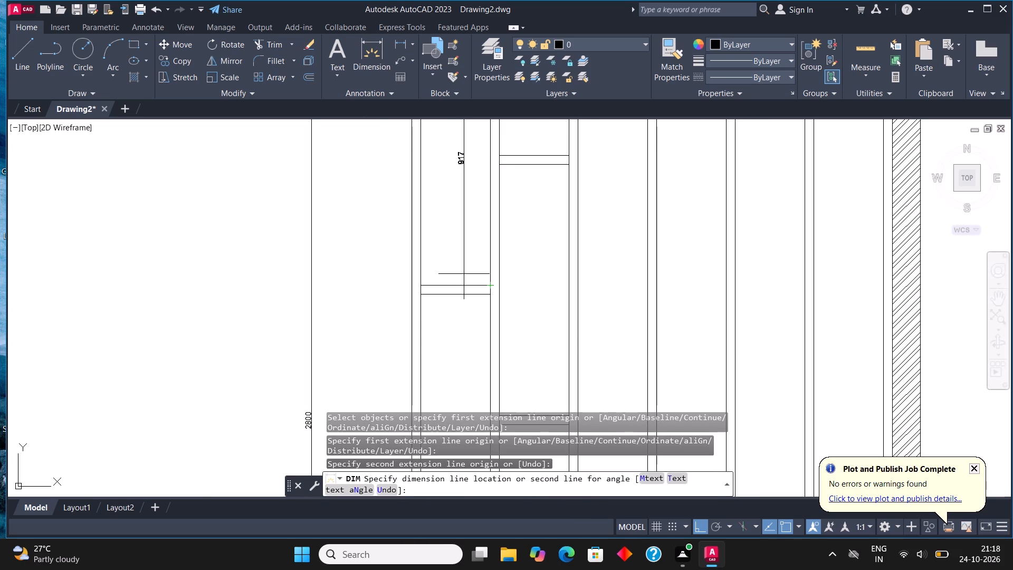
click(463, 273)
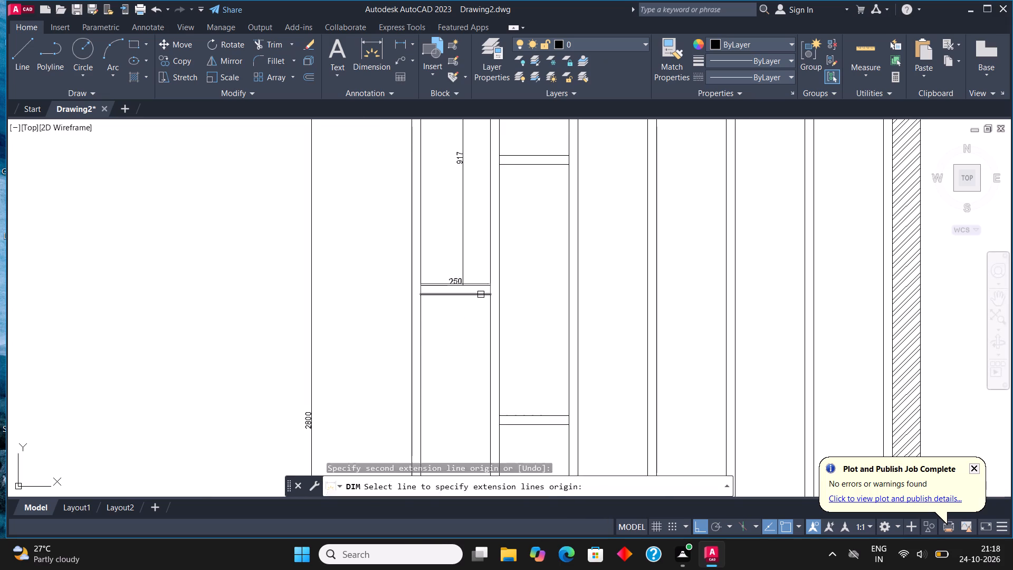
scroll(484, 289, up, 4)
click(502, 261)
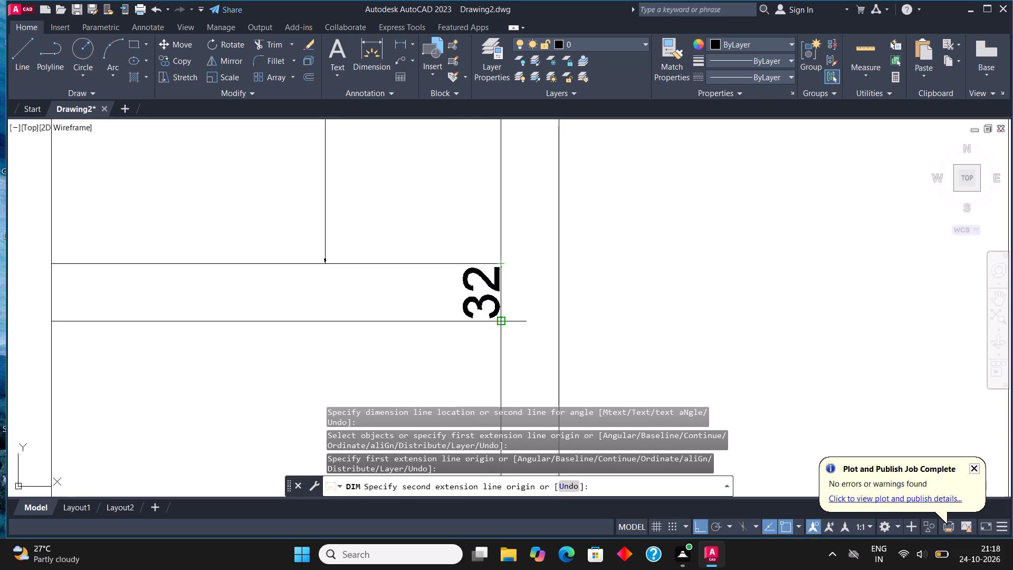
click(501, 320)
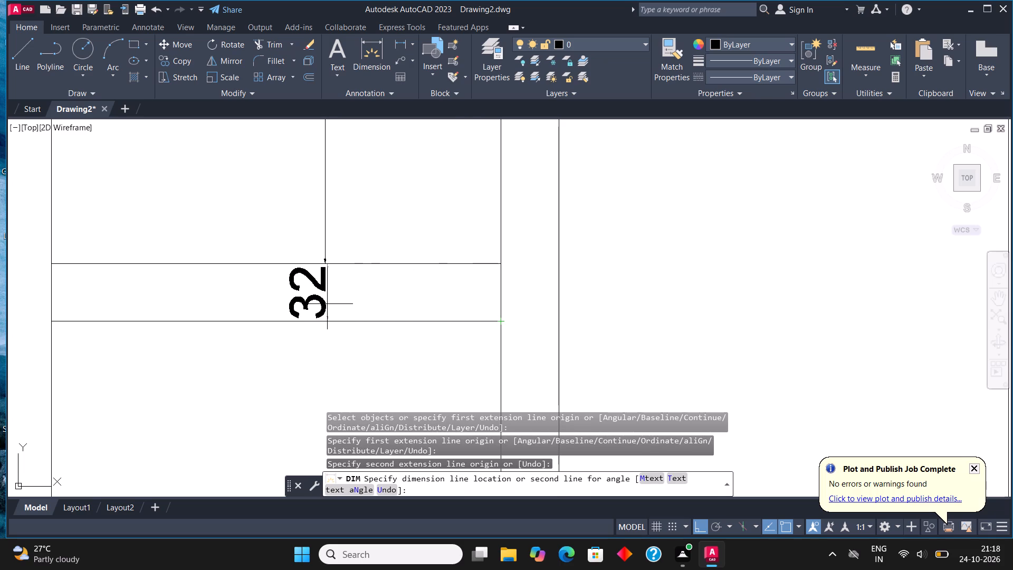
click(325, 302)
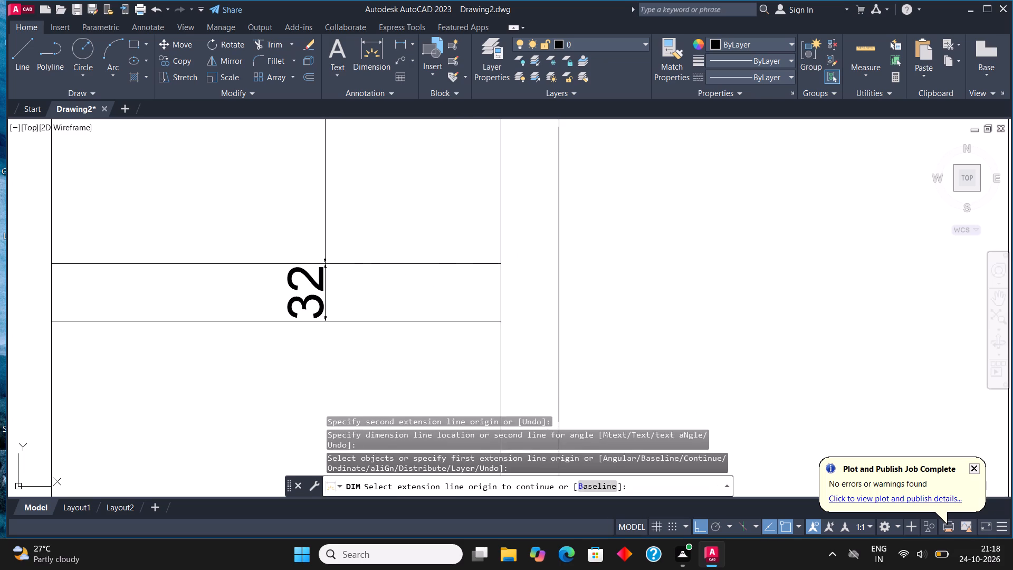
Dimension the first bay's middle opening height and the lower shelf's thickness, continuing the vertical dimension line.
click(500, 321)
scroll(500, 313, down, 5)
middle_drag(500, 346, 515, 212)
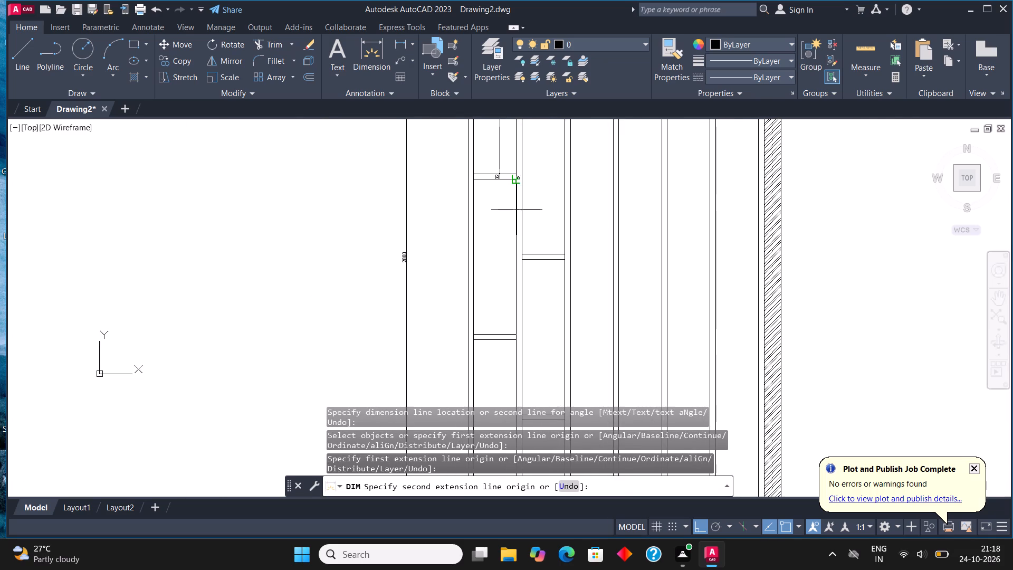
scroll(516, 357, up, 2)
click(514, 306)
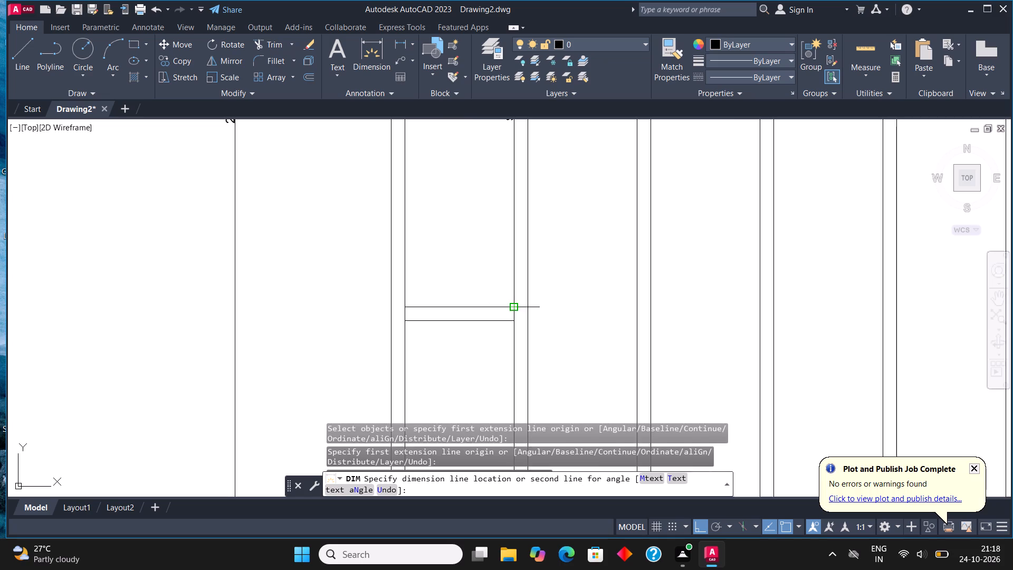
scroll(514, 306, down, 2)
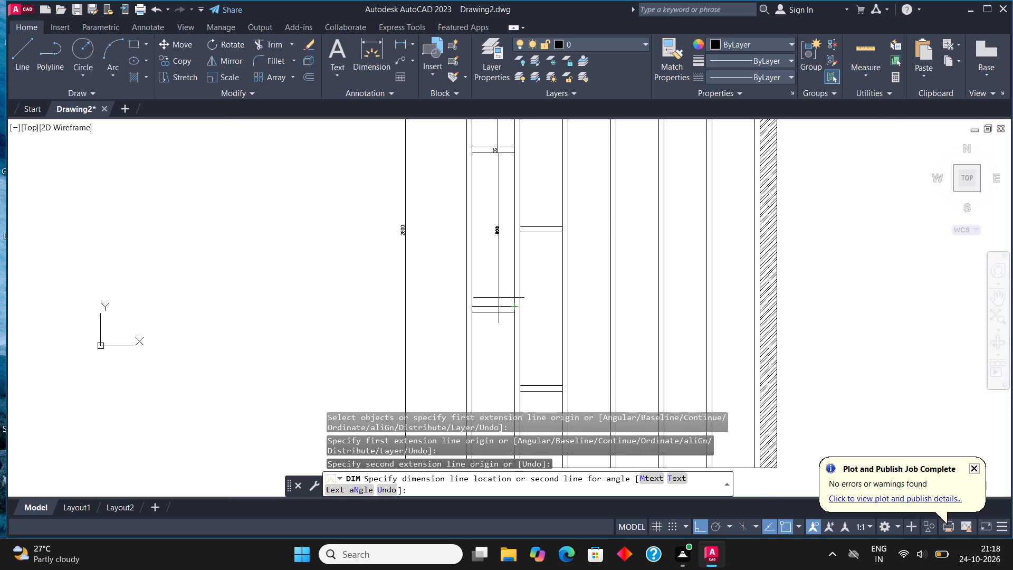
click(499, 298)
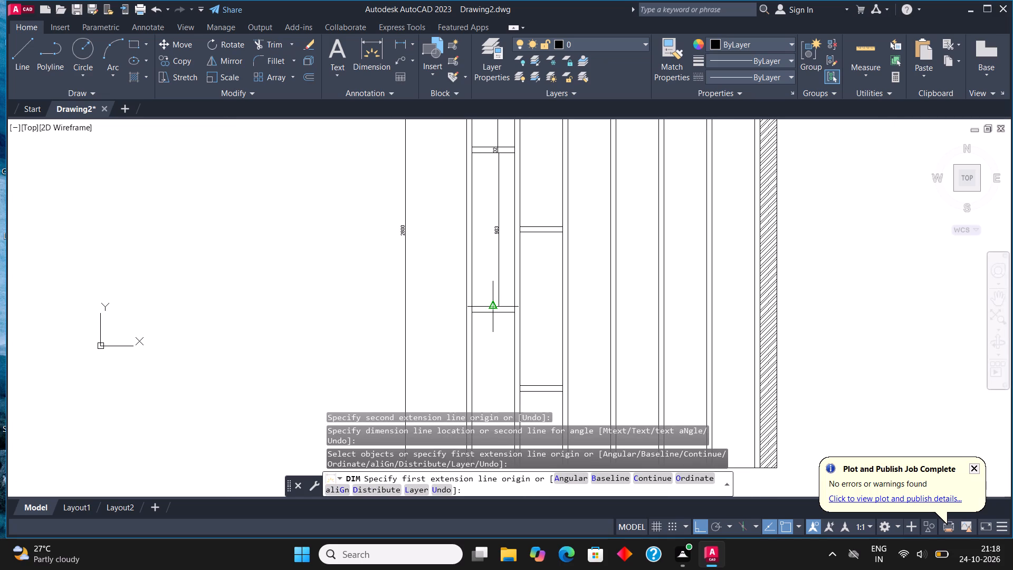
scroll(504, 306, up, 4)
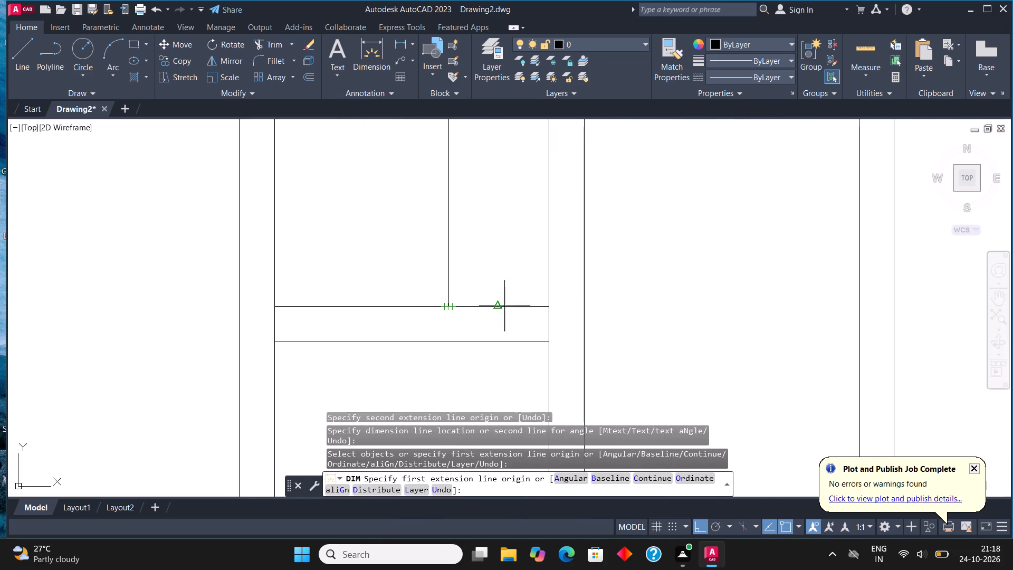
click(547, 307)
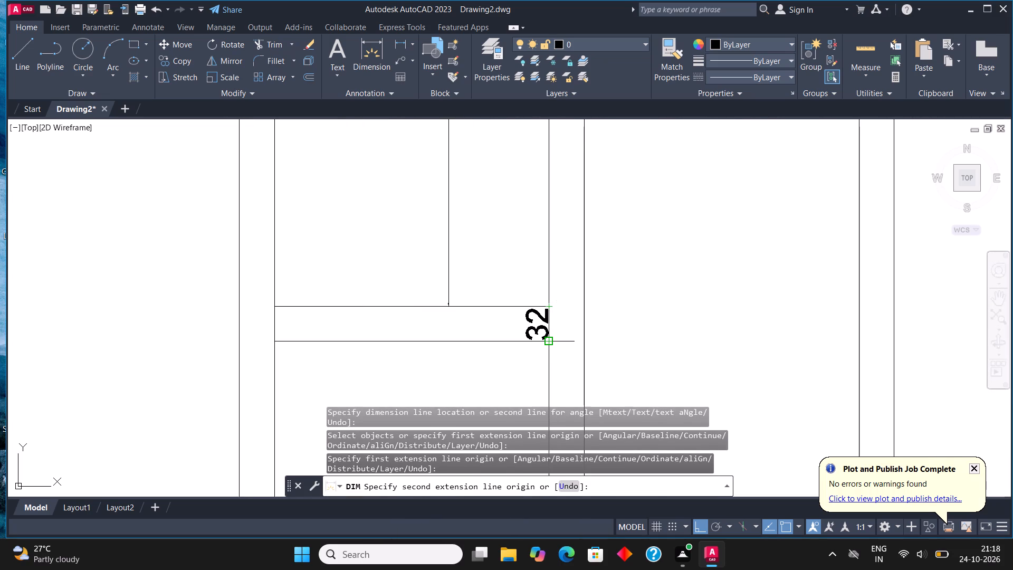
click(550, 343)
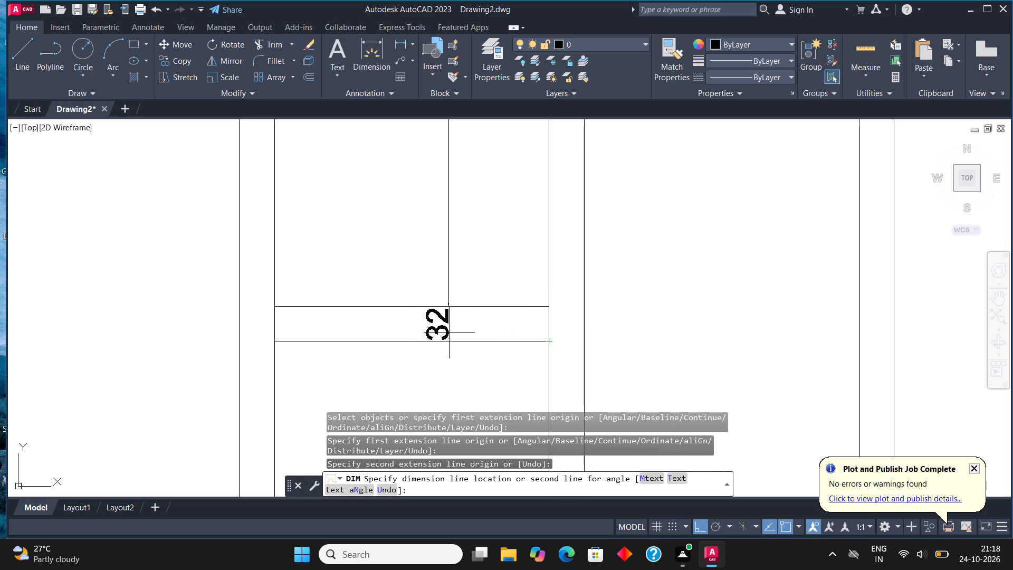
click(449, 332)
Dimension the first bay's bottom opening from the lower shelf's underside to the elevation's bottom edge, in the same vertical line.
scroll(481, 305, down, 3)
scroll(495, 340, up, 2)
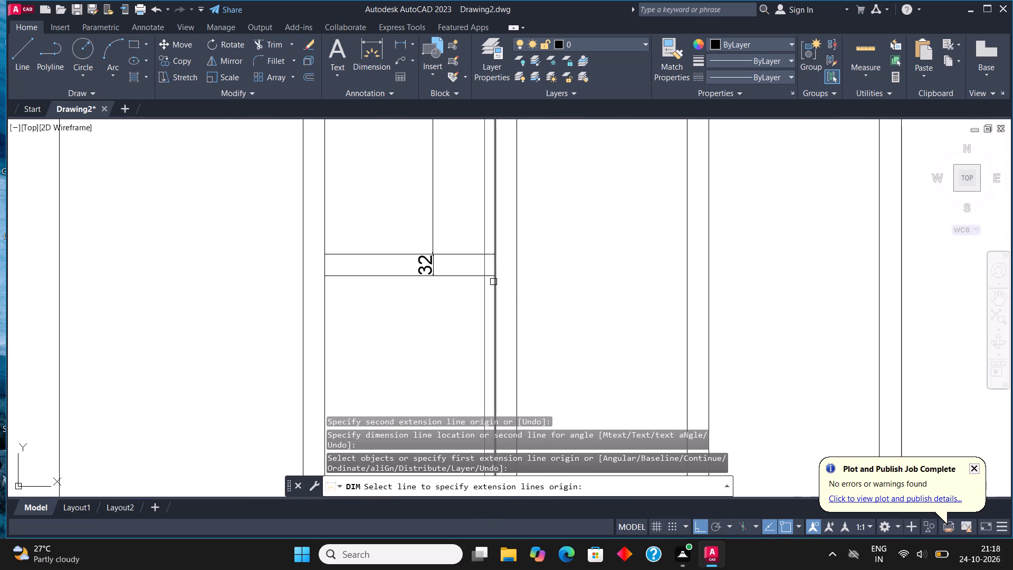
click(493, 277)
scroll(493, 279, down, 4)
scroll(495, 377, up, 3)
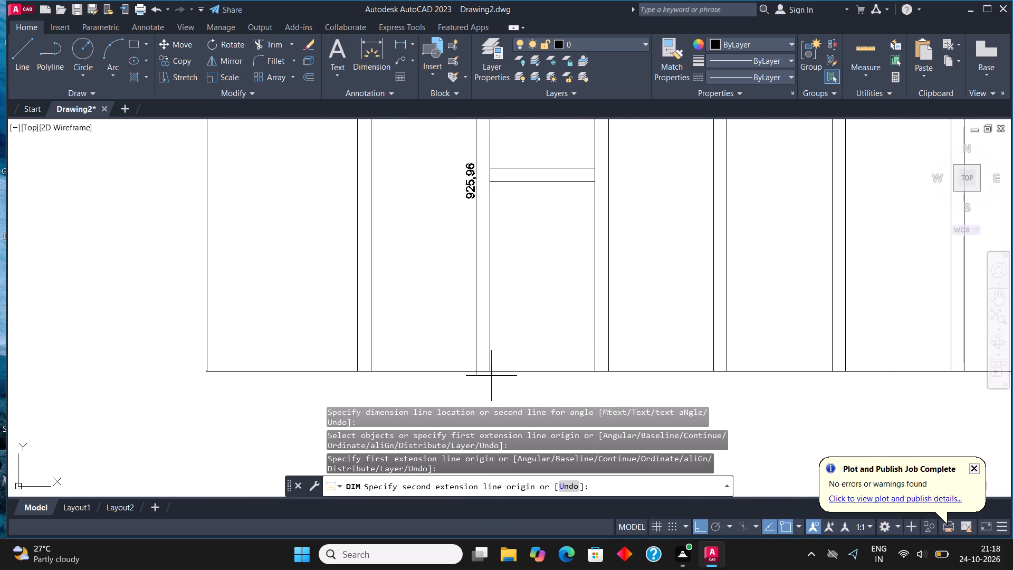
click(476, 370)
scroll(456, 363, down, 2)
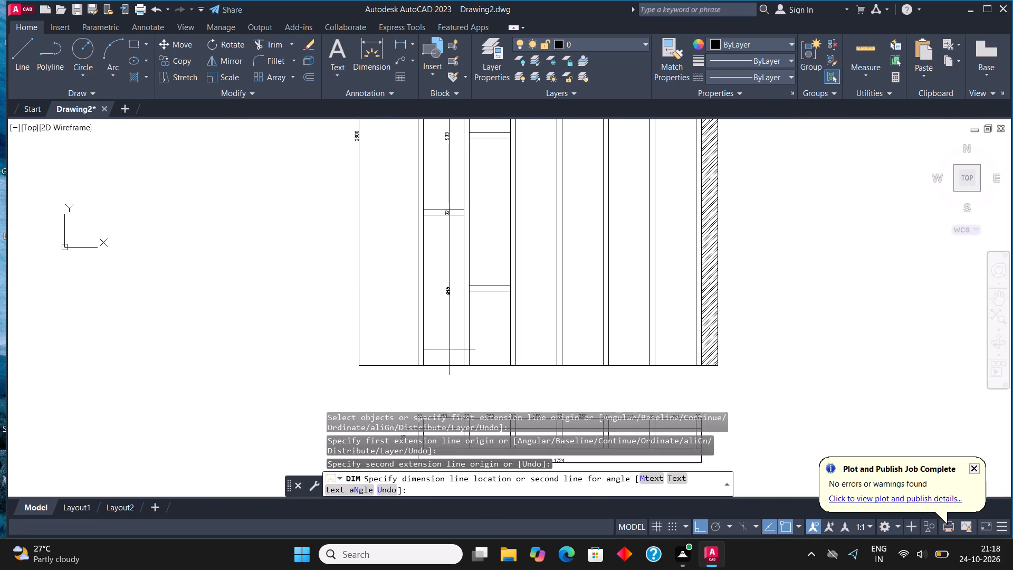
click(450, 349)
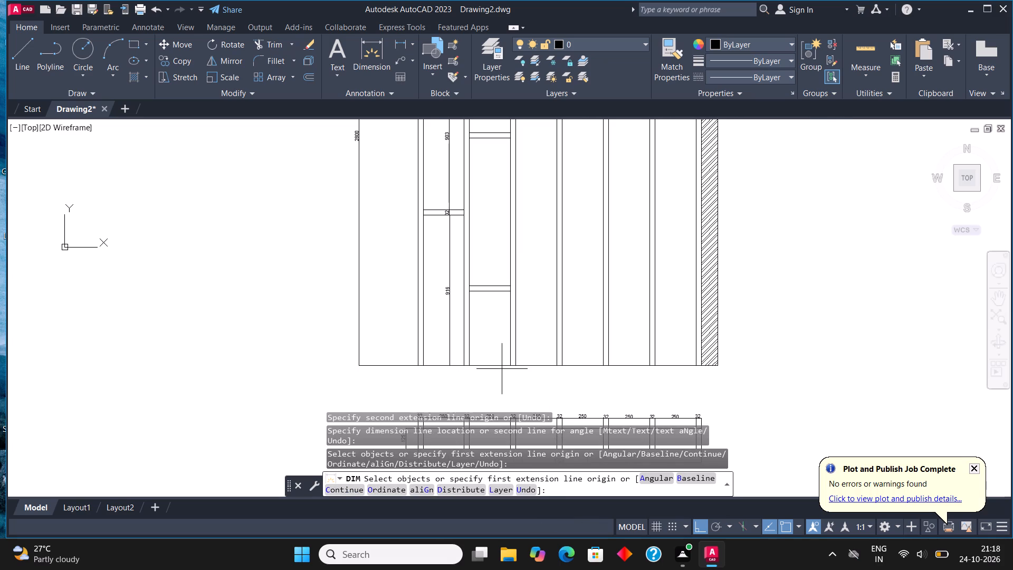
In the second bay, dimension the bottom opening's height and the lowest shelf's thickness in one vertical line inside the bay.
scroll(502, 369, up, 1)
click(517, 364)
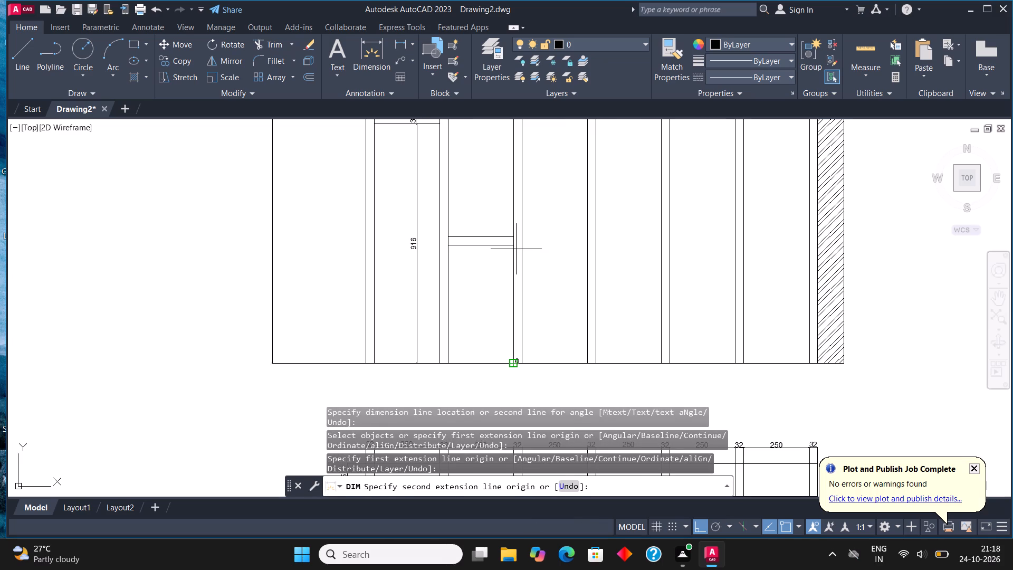
click(515, 248)
click(488, 253)
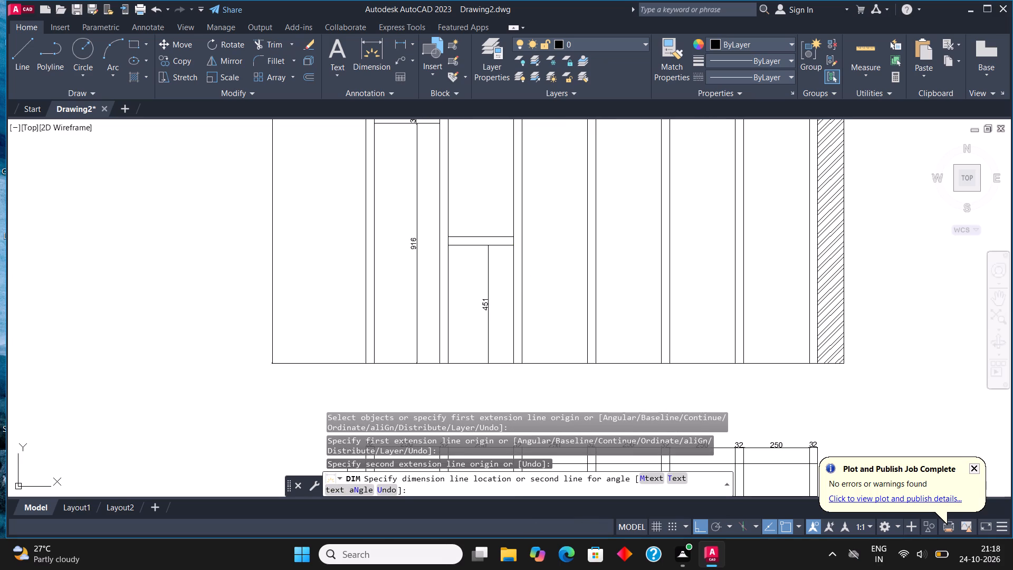
scroll(508, 234, up, 3)
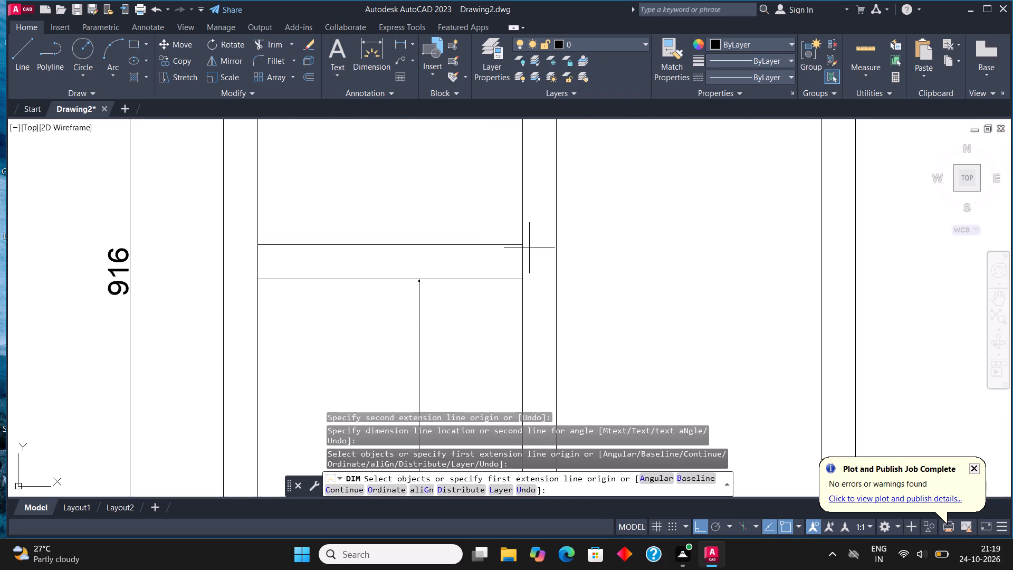
click(523, 246)
click(522, 276)
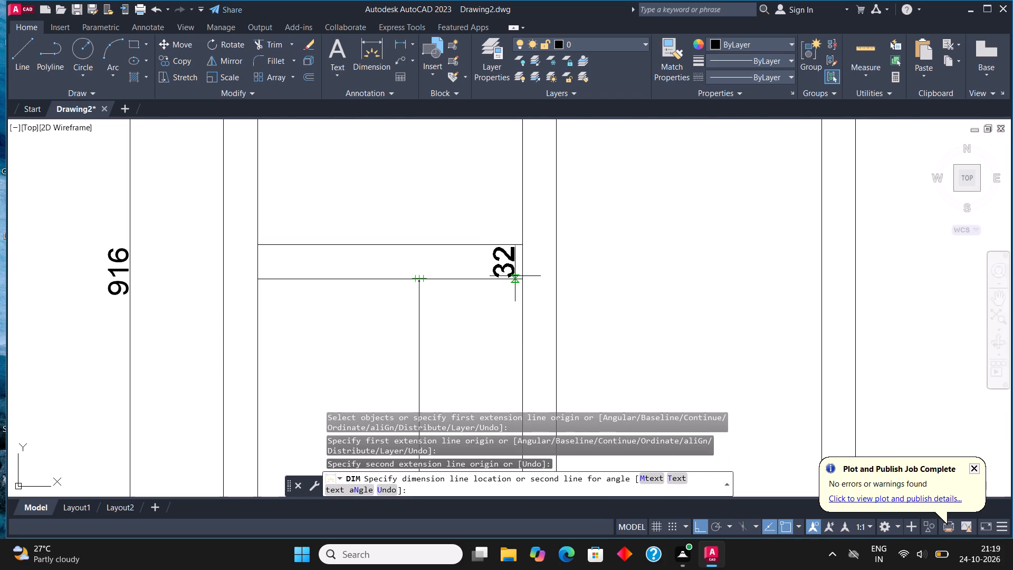
click(419, 276)
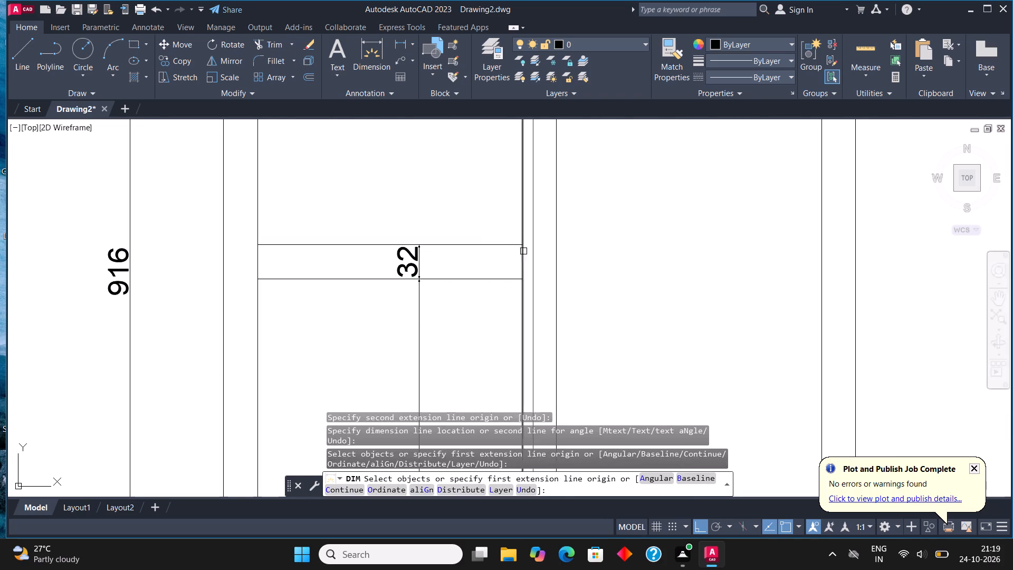
Dimension the second bay's opening between the lowest and middle shelves, continuing the same vertical dimension line.
click(520, 245)
scroll(520, 245, down, 4)
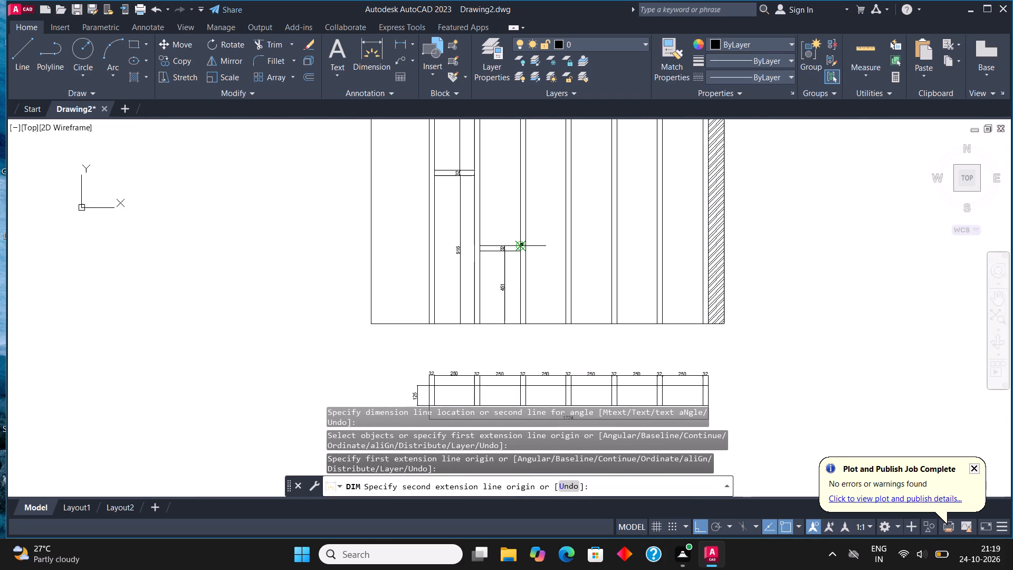
middle_drag(517, 185, 523, 303)
scroll(522, 235, up, 2)
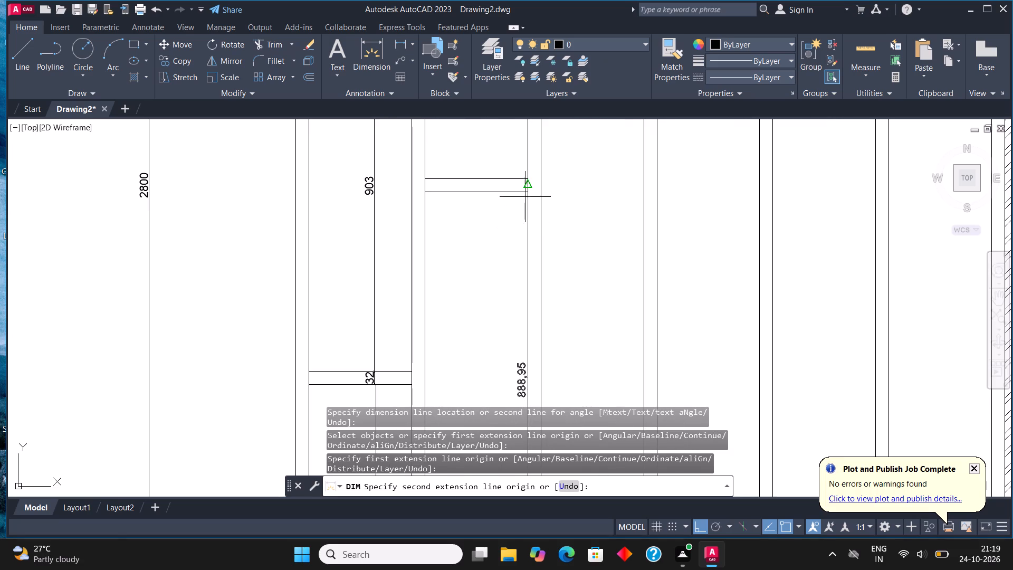
click(527, 194)
scroll(527, 194, down, 2)
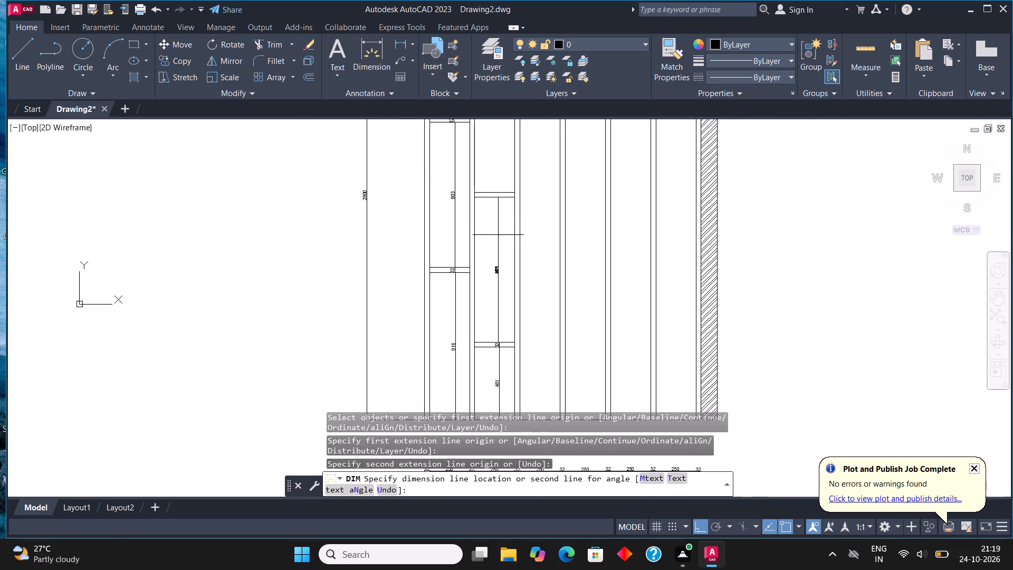
scroll(498, 236, up, 3)
scroll(498, 237, down, 2)
middle_drag(498, 299, 499, 251)
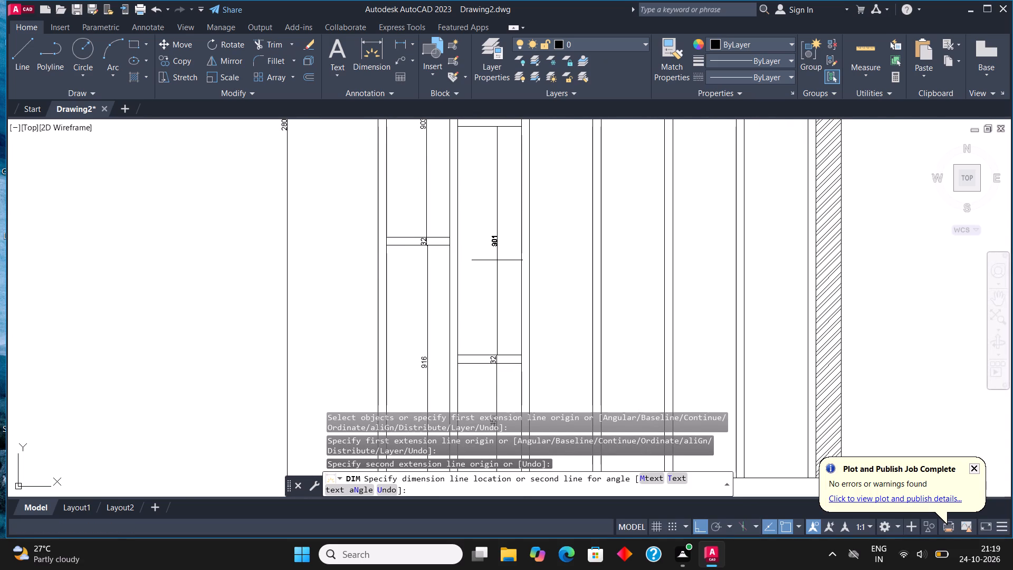
click(496, 260)
Dimension the thickness of the second bay's middle shelf in line with the opening dimension below it.
scroll(507, 363, down, 3)
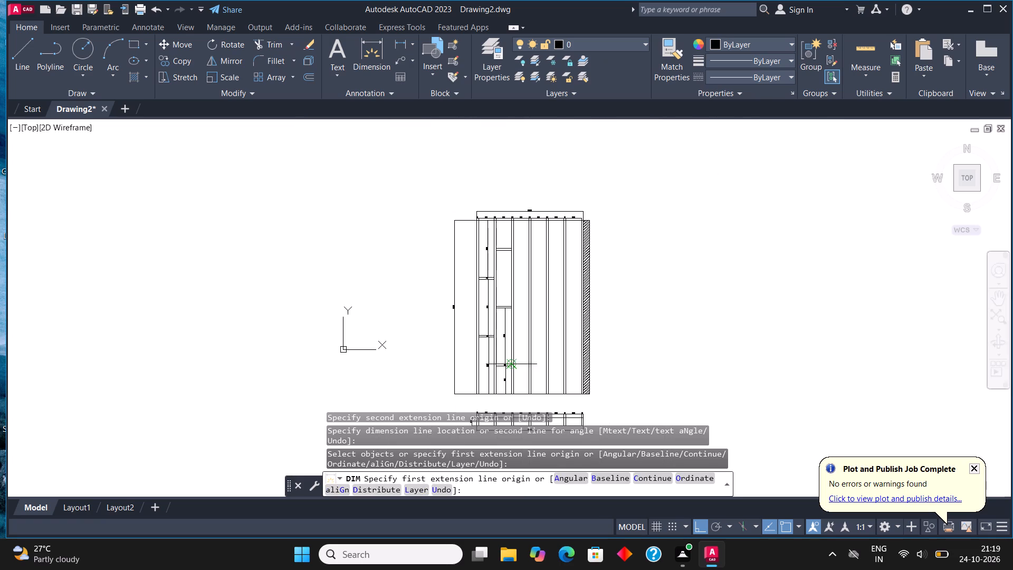
scroll(507, 307, up, 6)
click(518, 322)
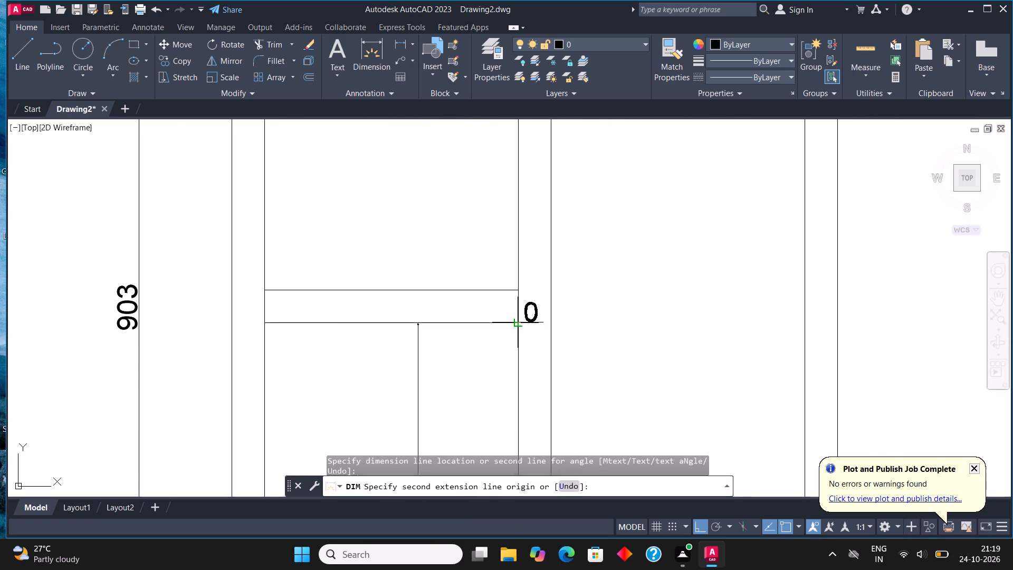
click(519, 291)
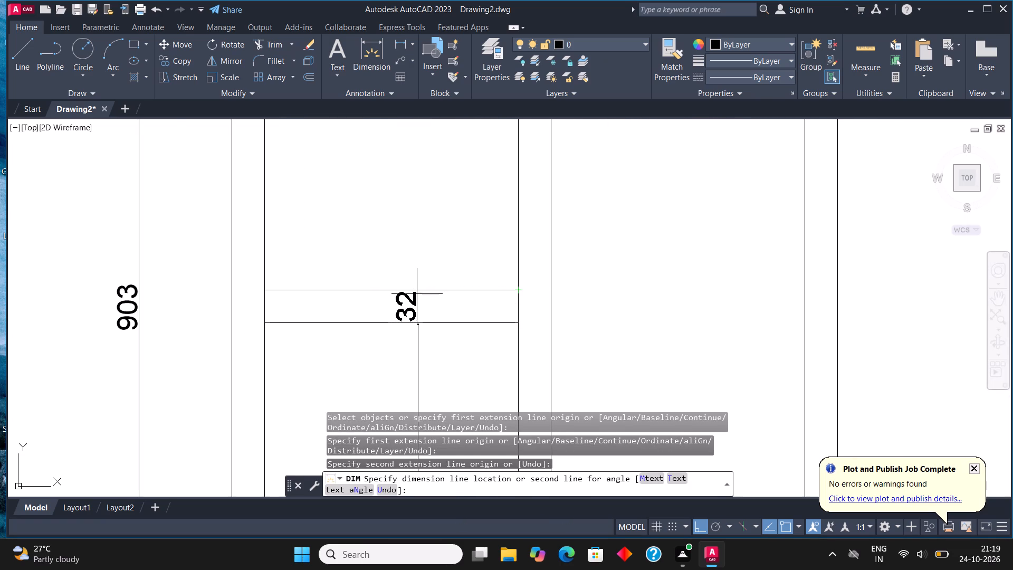
click(418, 294)
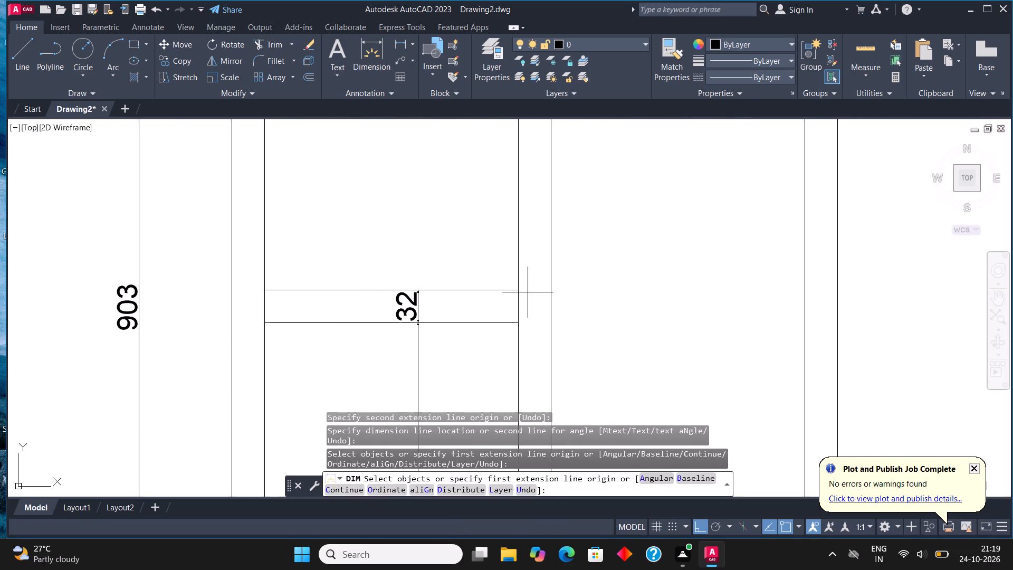
Dimension the second bay's opening between the middle and upper shelves, aligned with the dimensions below.
click(518, 291)
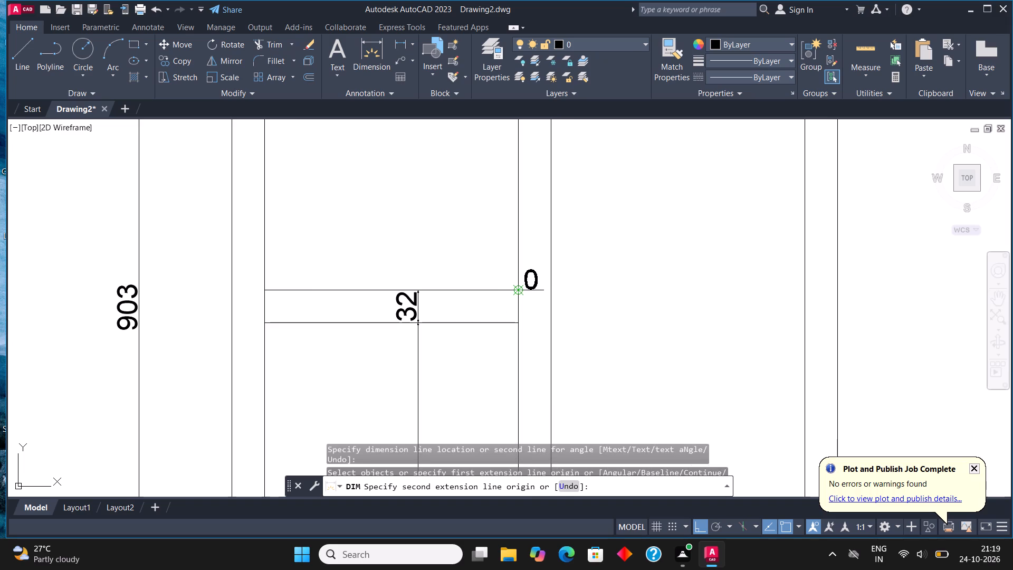
scroll(518, 291, down, 3)
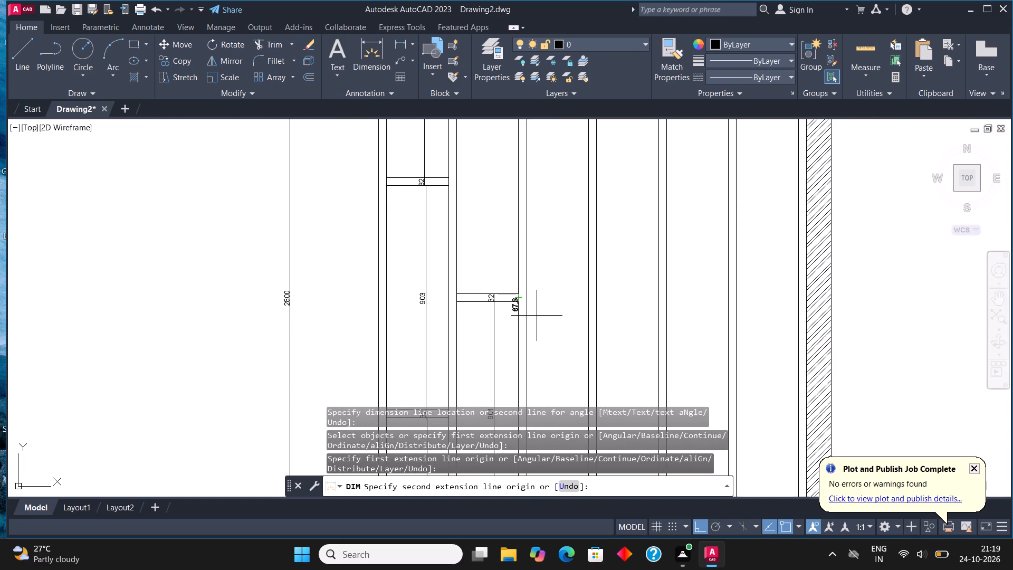
scroll(533, 312, down, 2)
scroll(531, 221, up, 3)
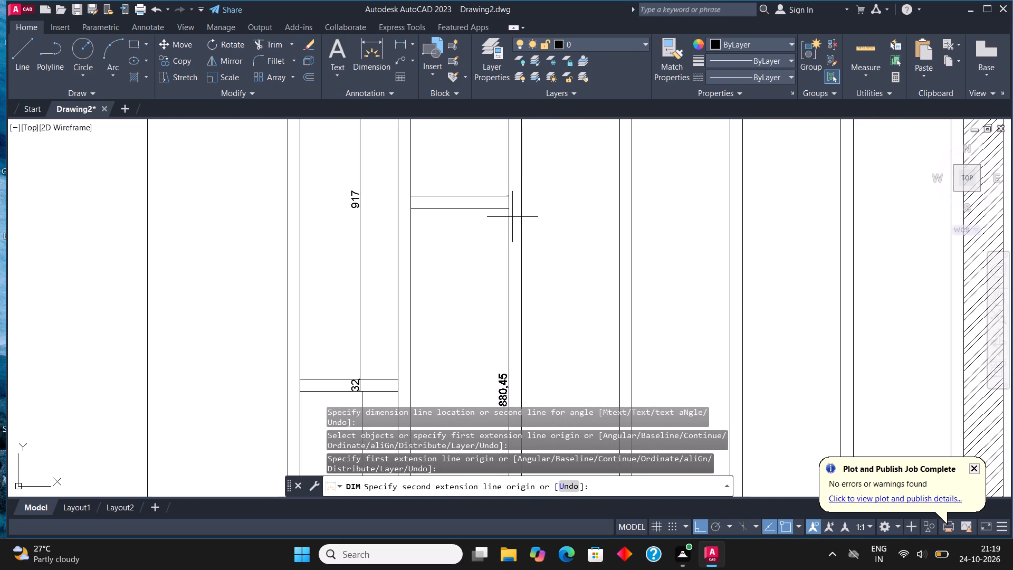
click(508, 211)
scroll(508, 214, down, 2)
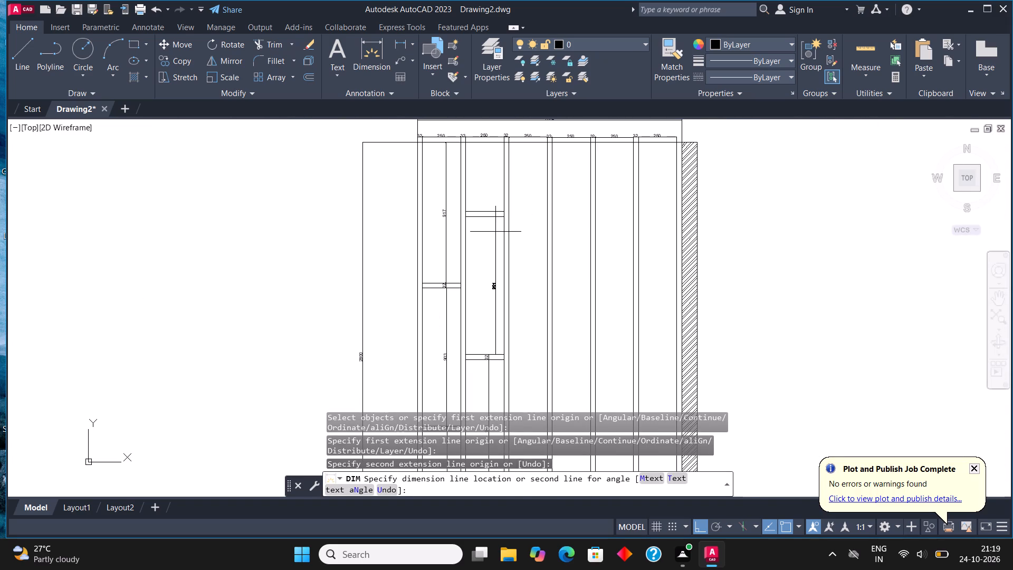
scroll(482, 268, up, 1)
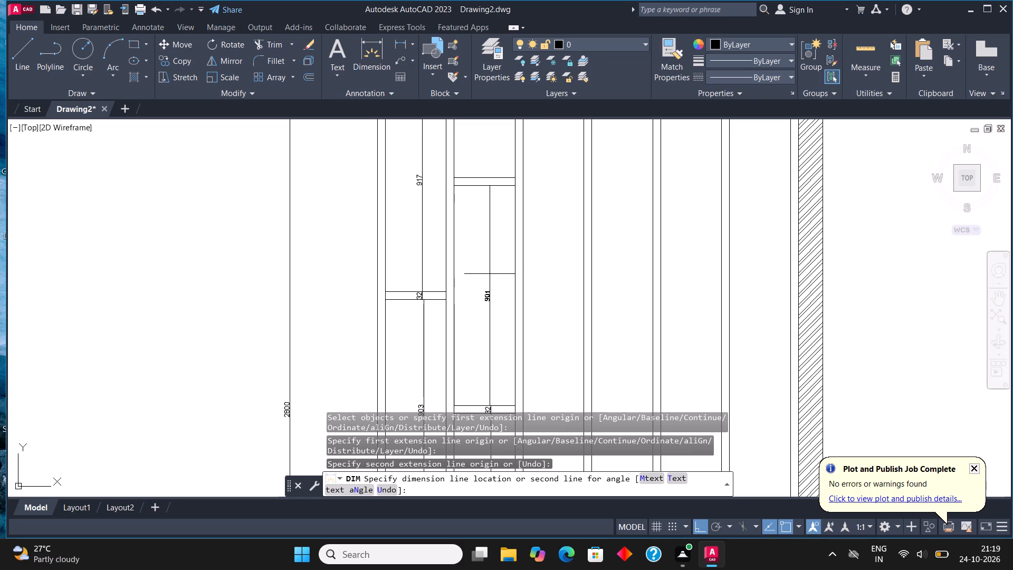
click(489, 273)
Dimension the thickness of the second bay's upper shelf in the same vertical dimension line.
middle_drag(530, 180, 537, 263)
scroll(532, 264, up, 3)
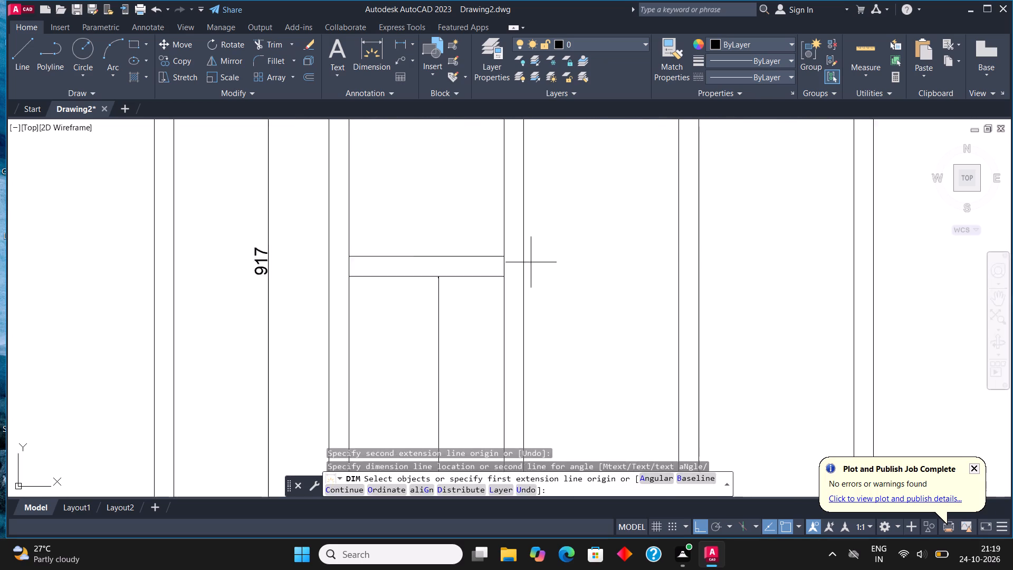
click(488, 287)
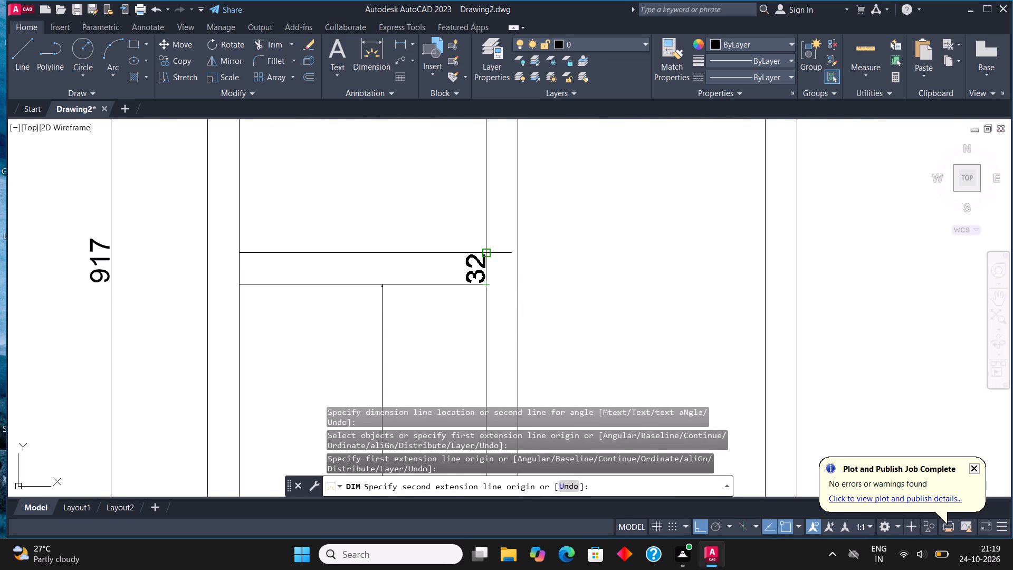
click(485, 254)
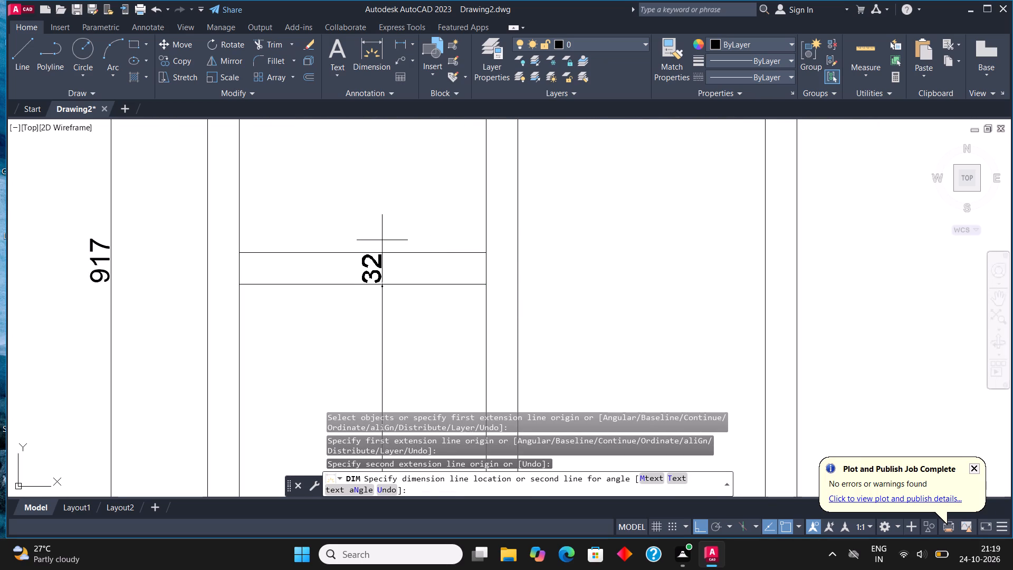
click(382, 240)
Dimension the second bay's top opening from the upper shelf to the elevation's top edge, completing the vertical line, and end dimensioning.
click(487, 256)
scroll(487, 262, down, 3)
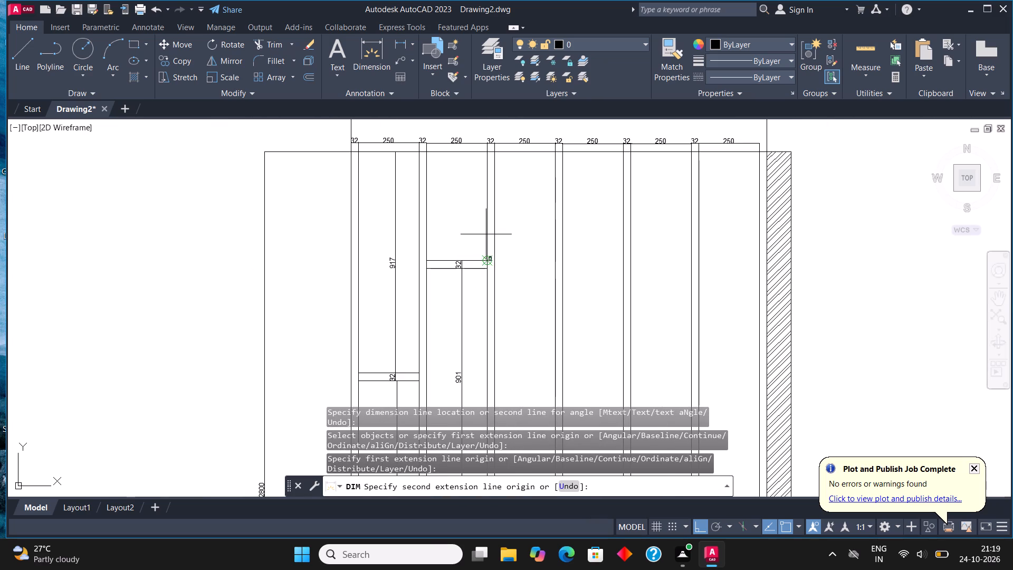
scroll(493, 150, up, 2)
click(472, 158)
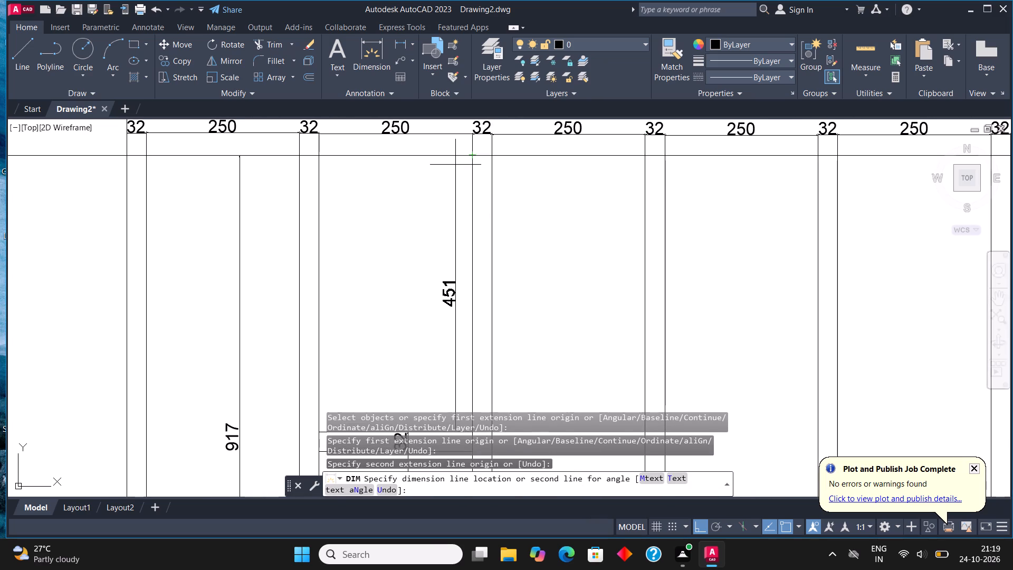
scroll(454, 166, down, 2)
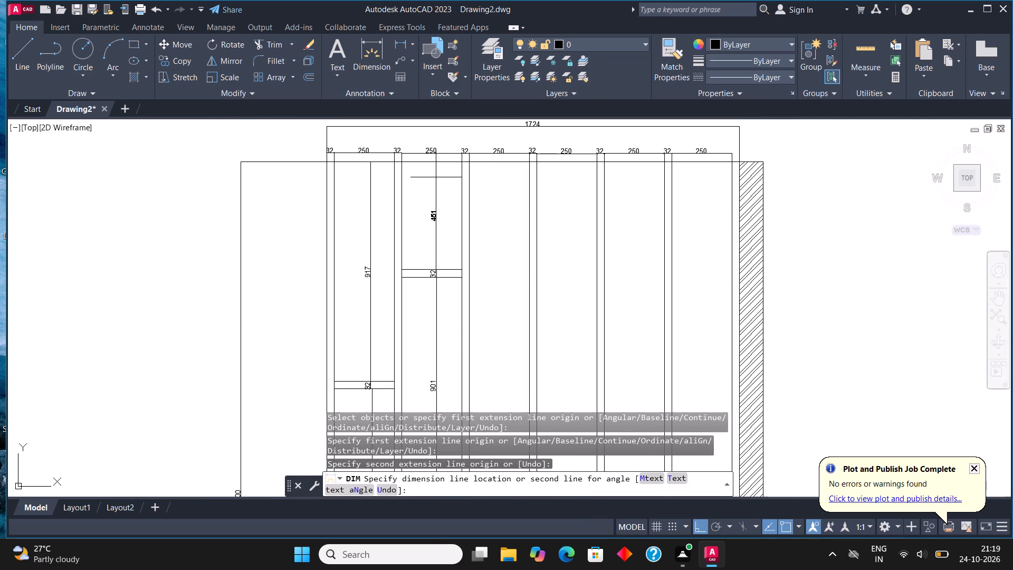
click(436, 177)
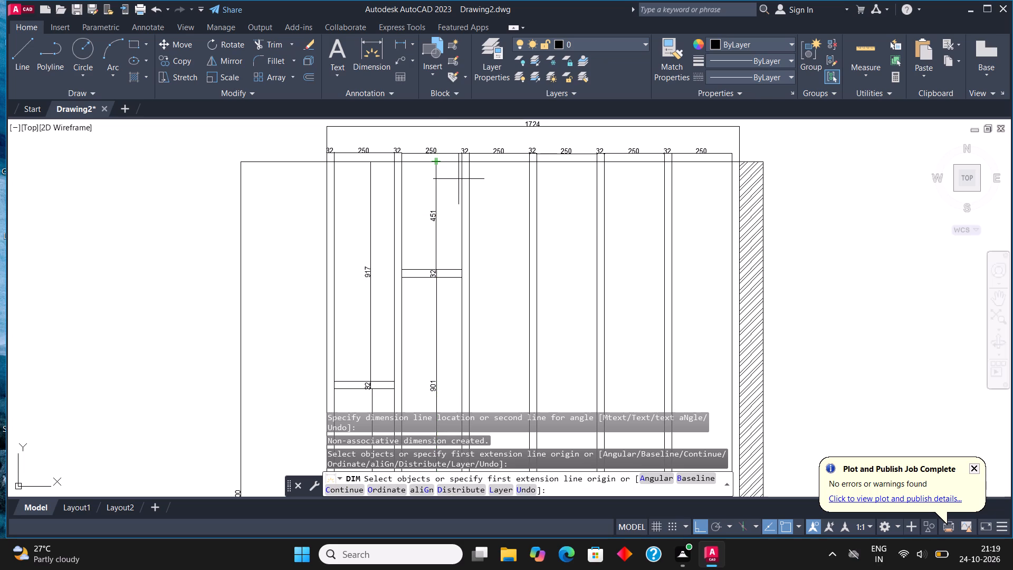
scroll(460, 180, down, 2)
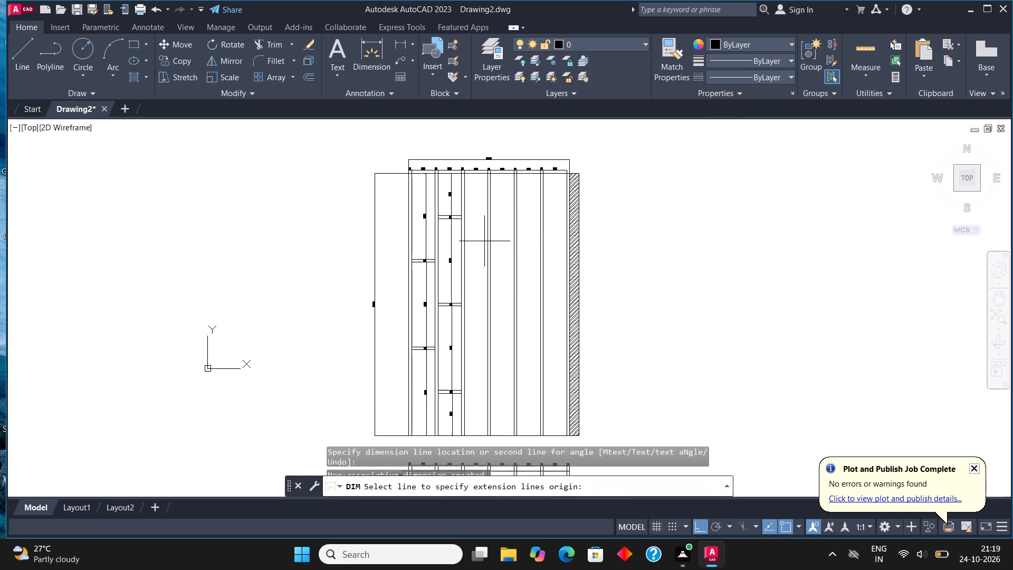
scroll(463, 201, down, 1)
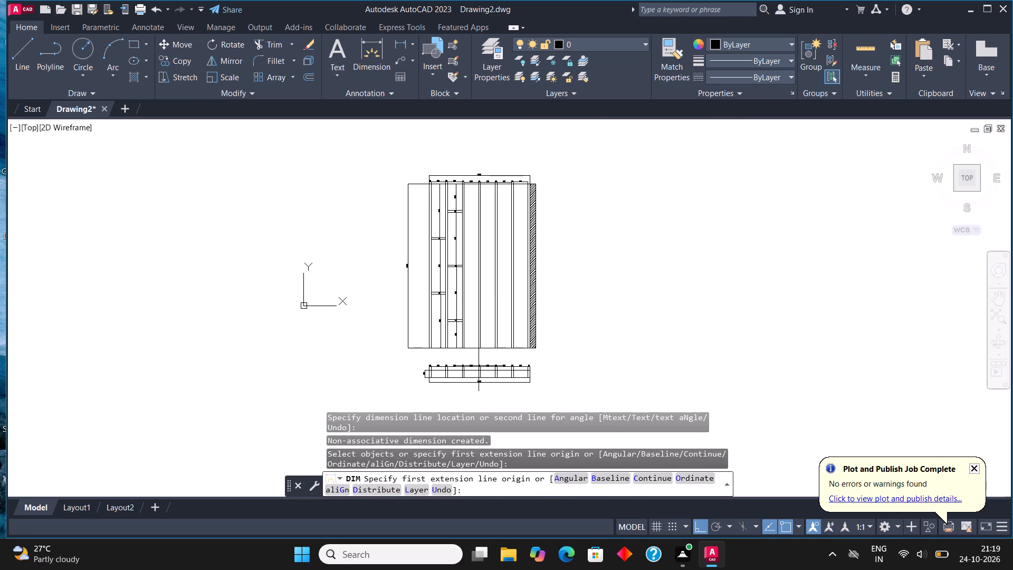
middle_drag(478, 367, 476, 317)
key(Escape)
scroll(439, 375, down, 2)
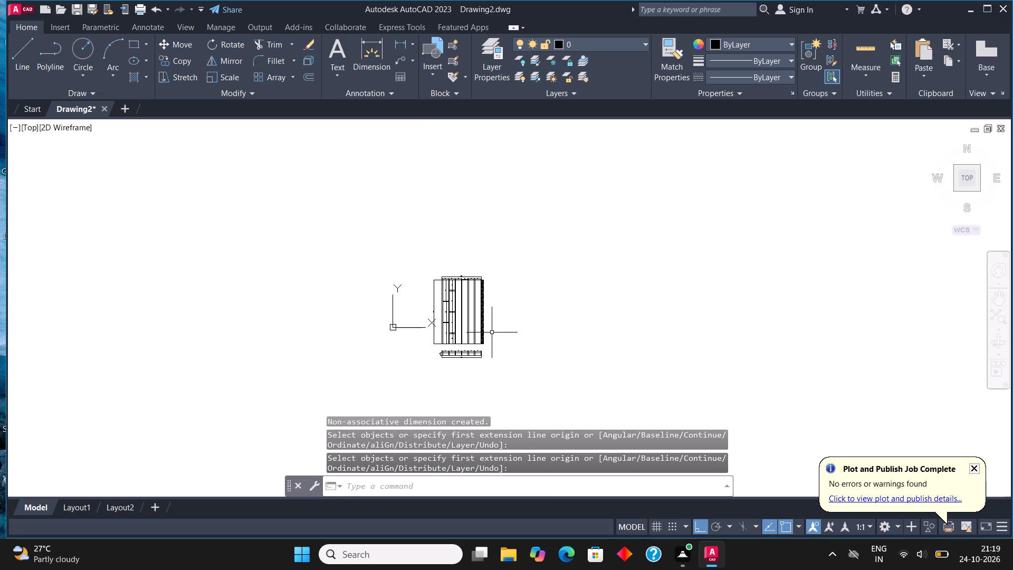
Draw a freehand rectangle, slightly wider than tall, in the empty space beyond the elevation's hatched side strip.
scroll(508, 319, up, 3)
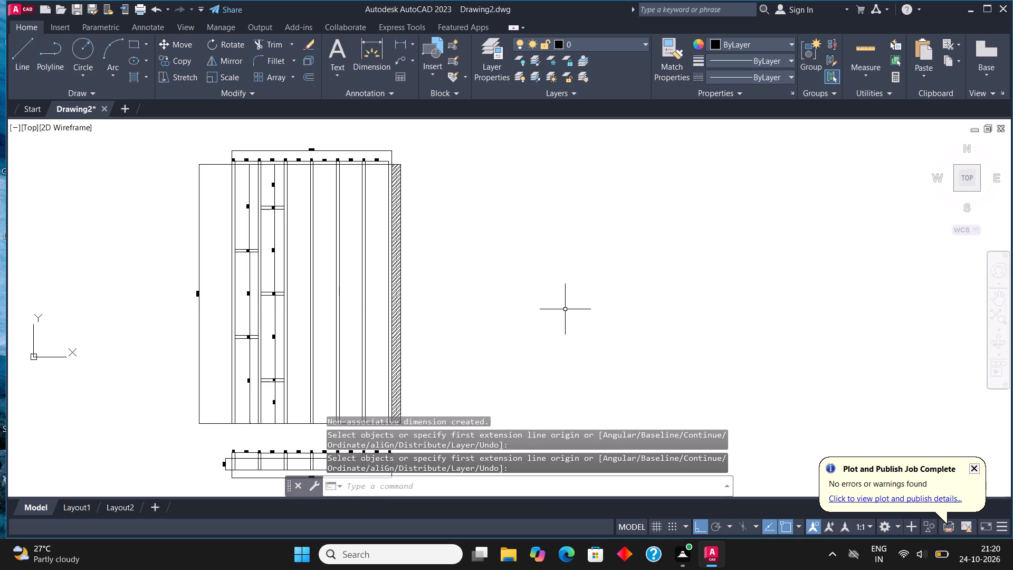
middle_drag(575, 301, 431, 302)
click(137, 42)
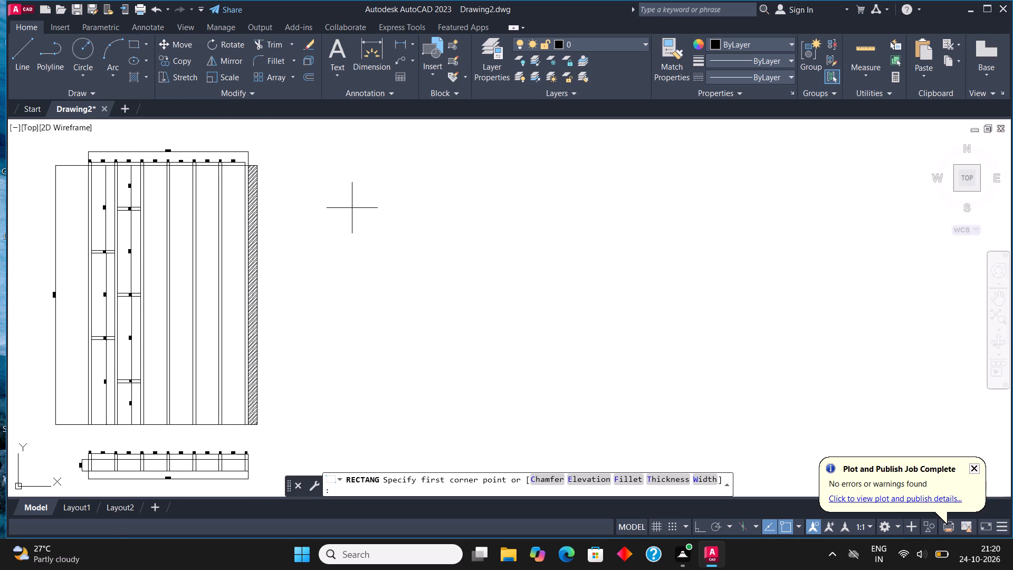
click(372, 217)
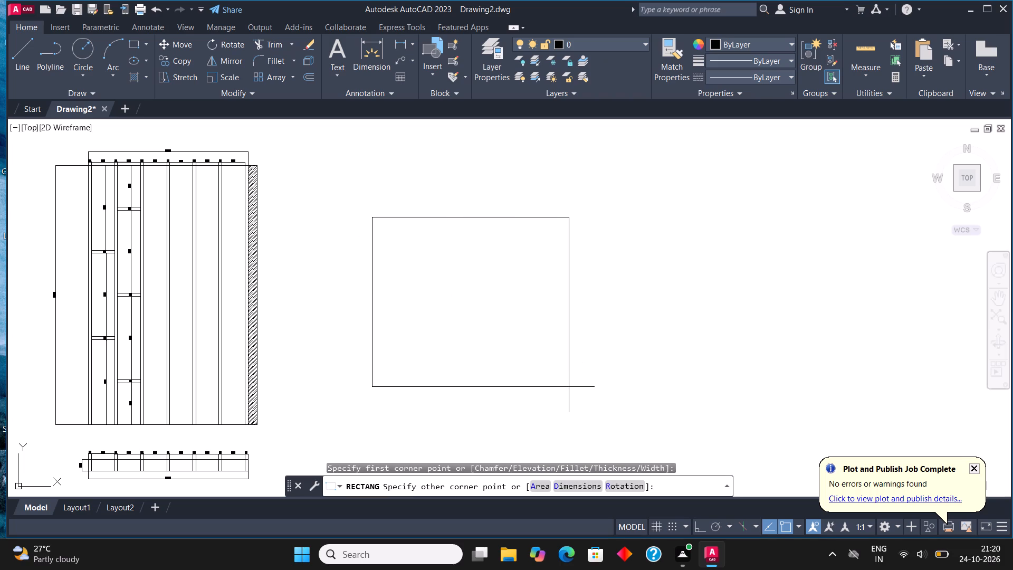
click(589, 408)
Draw a horizontal line inside the new rectangle, parallel to and slightly above its bottom edge, stopping short of both sides.
scroll(425, 232, up, 2)
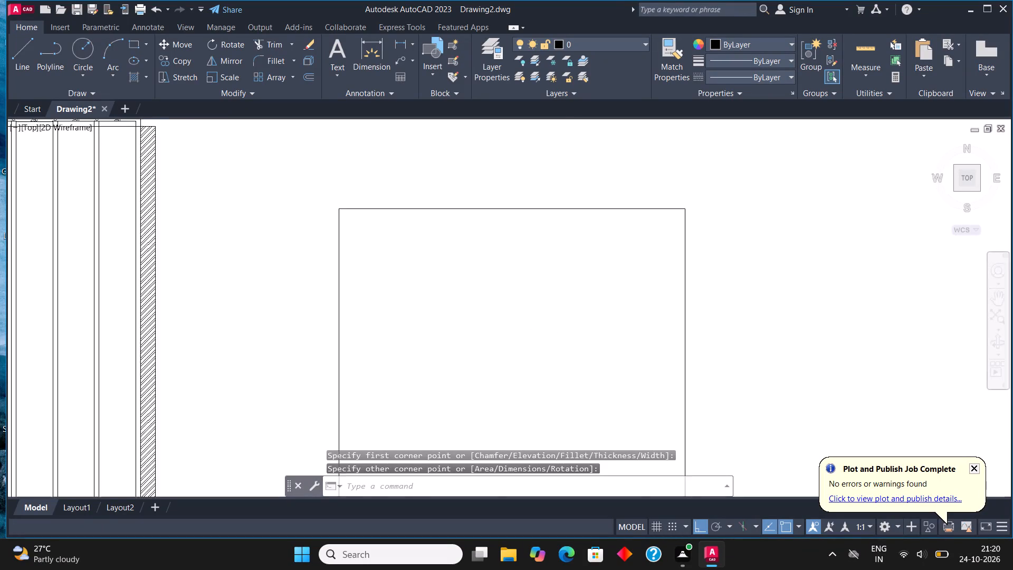
click(17, 55)
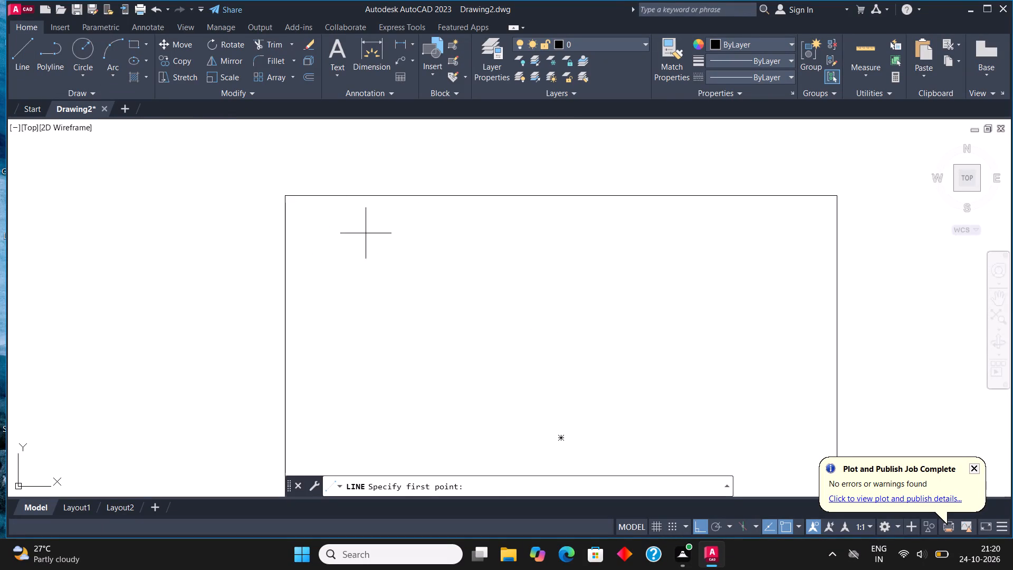
scroll(391, 263, down, 1)
middle_drag(405, 400, 431, 251)
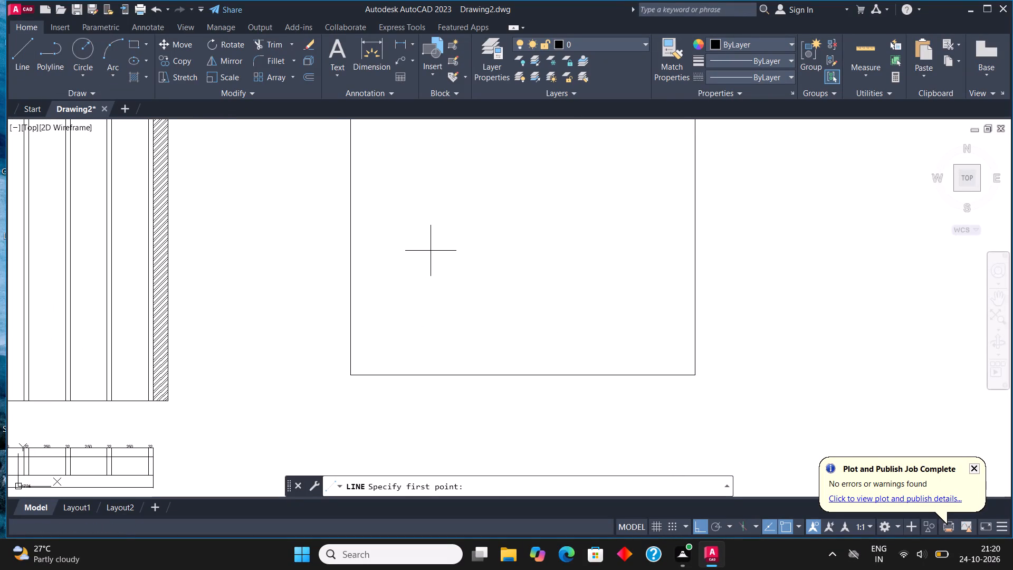
middle_drag(403, 313, 409, 356)
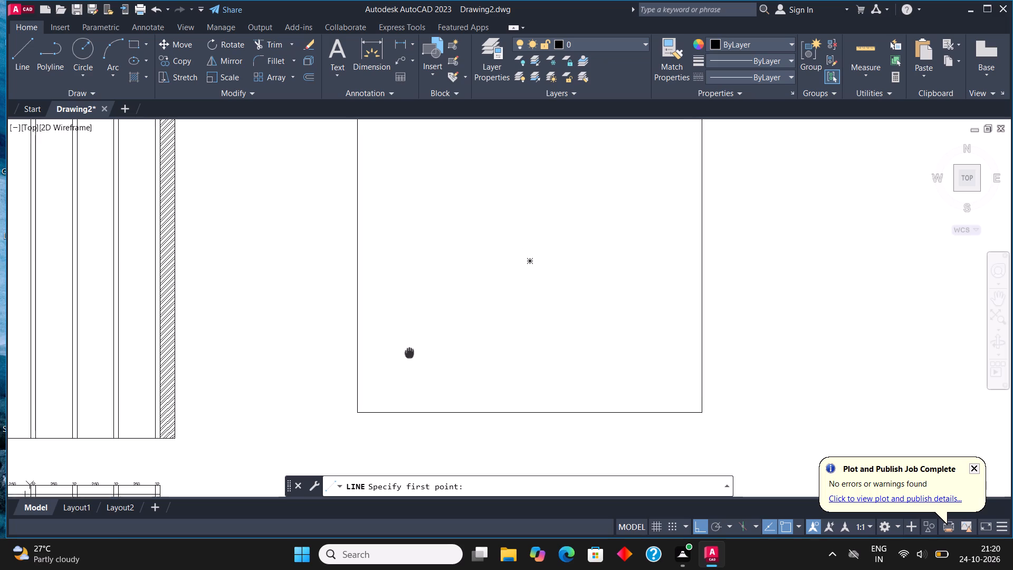
middle_drag(409, 356, 415, 378)
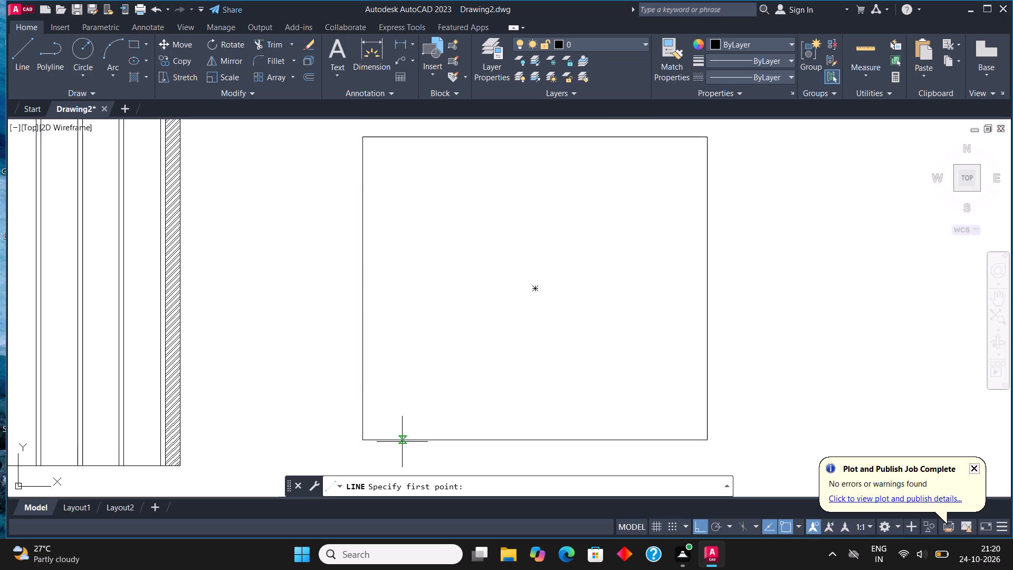
click(386, 414)
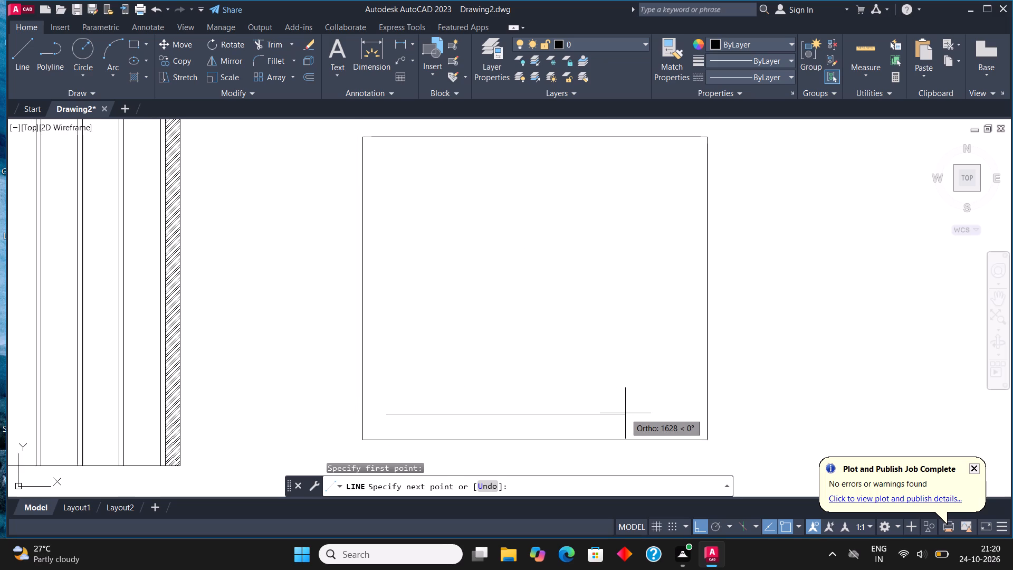
click(676, 416)
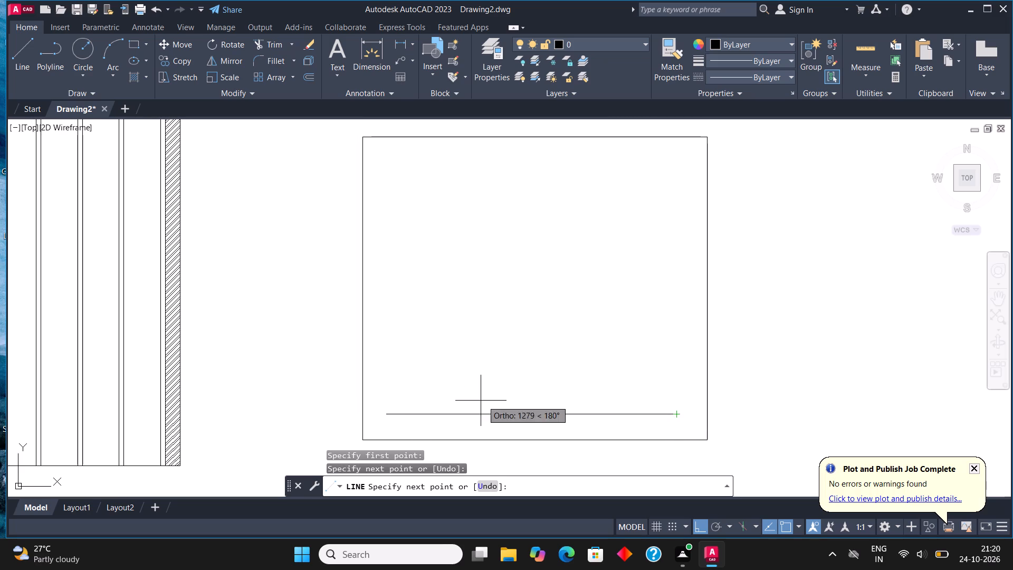
From the bottom line's left end, draw the inner frame's left side upward and its top edge about 2000 long, slightly inset from the rectangle.
click(24, 39)
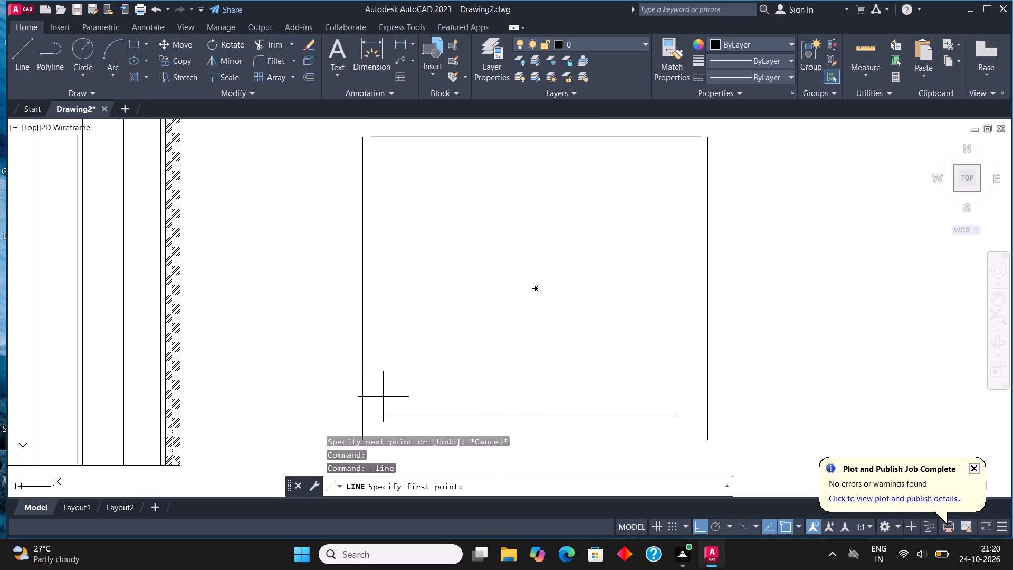
click(387, 410)
middle_drag(391, 268, 393, 353)
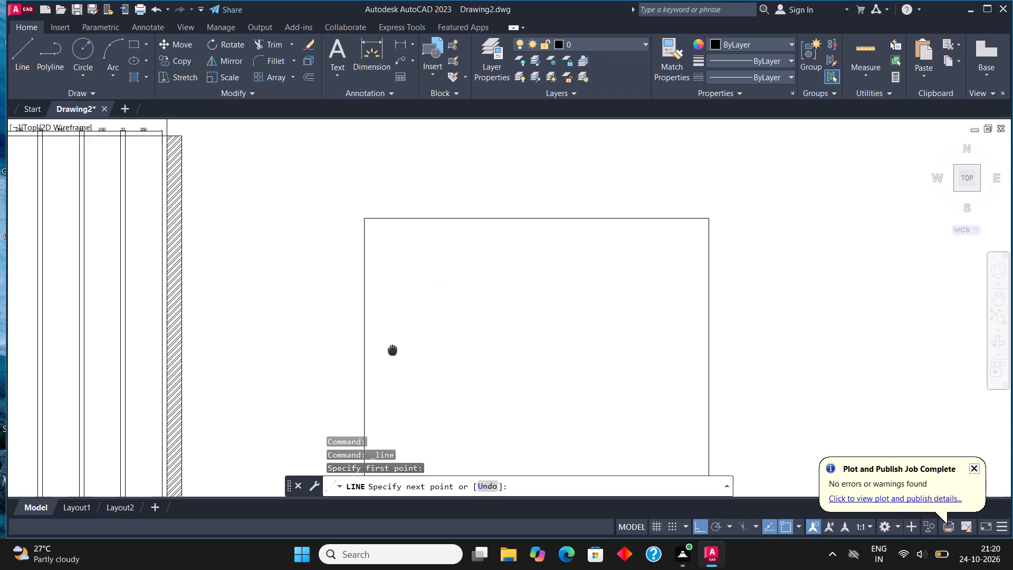
middle_drag(393, 353, 393, 368)
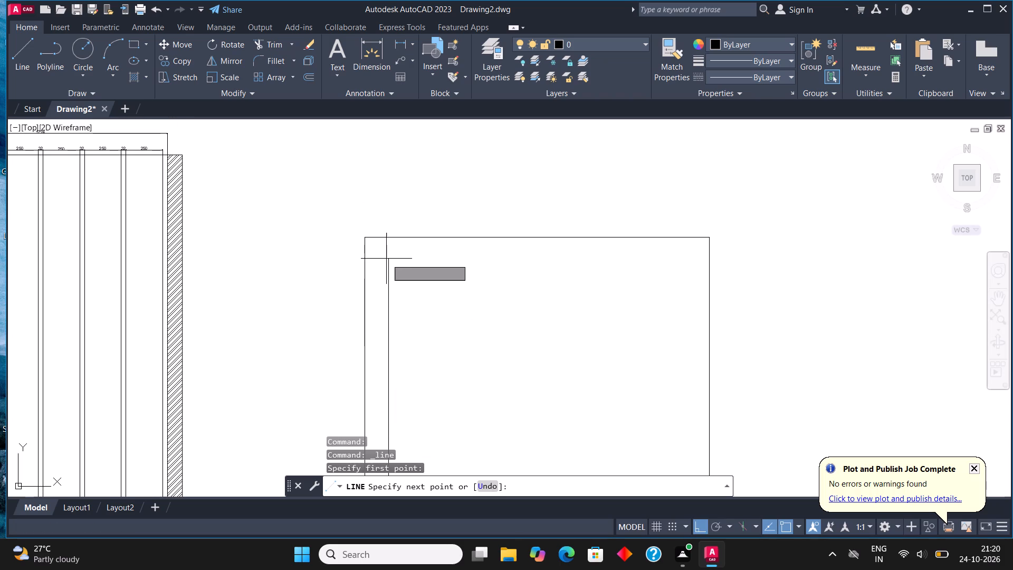
click(387, 262)
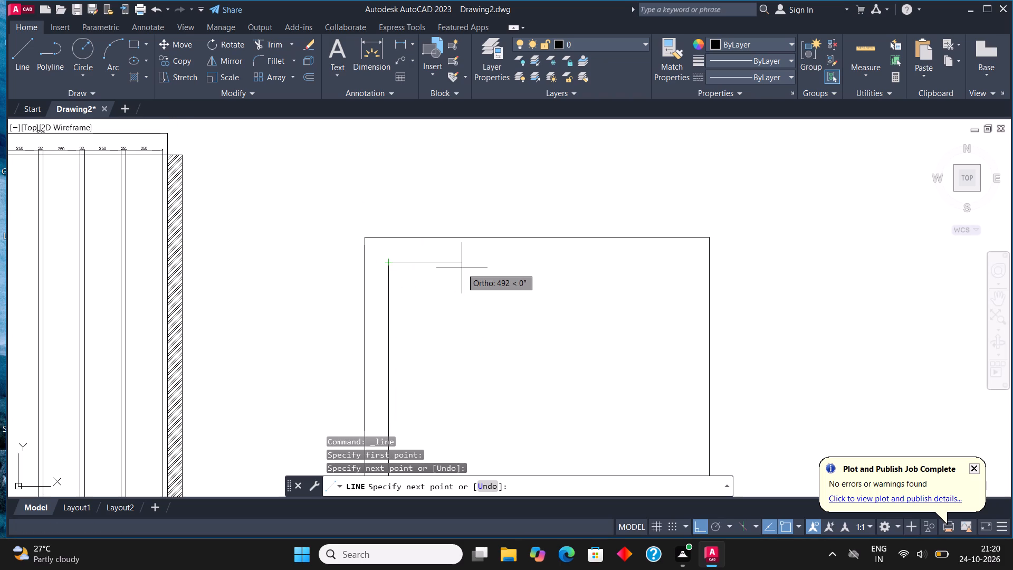
click(683, 269)
Draw the inner frame's right side from the top edge's free end straight down to the bottom line's level.
click(20, 53)
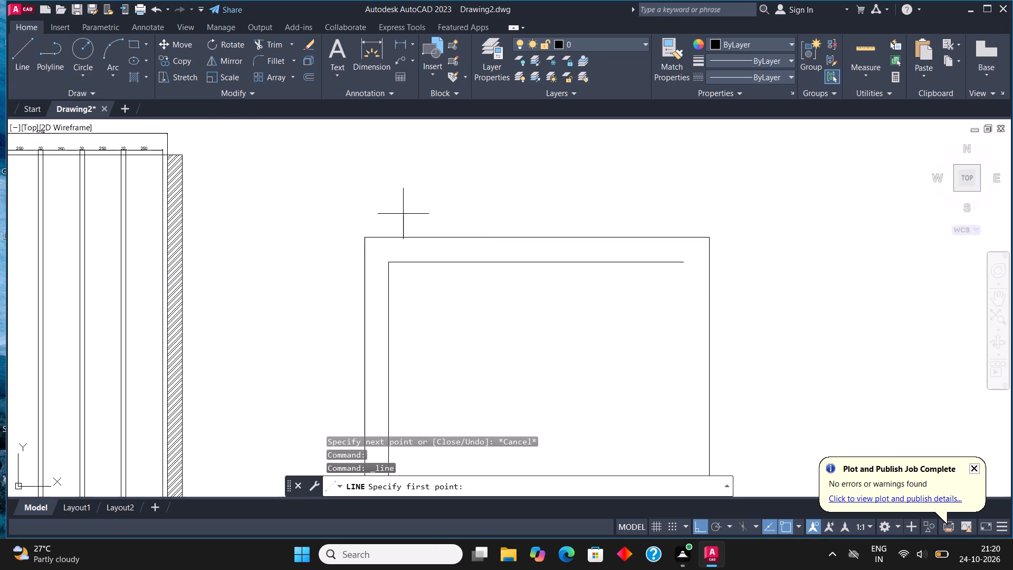
scroll(406, 215, down, 2)
scroll(506, 328, up, 1)
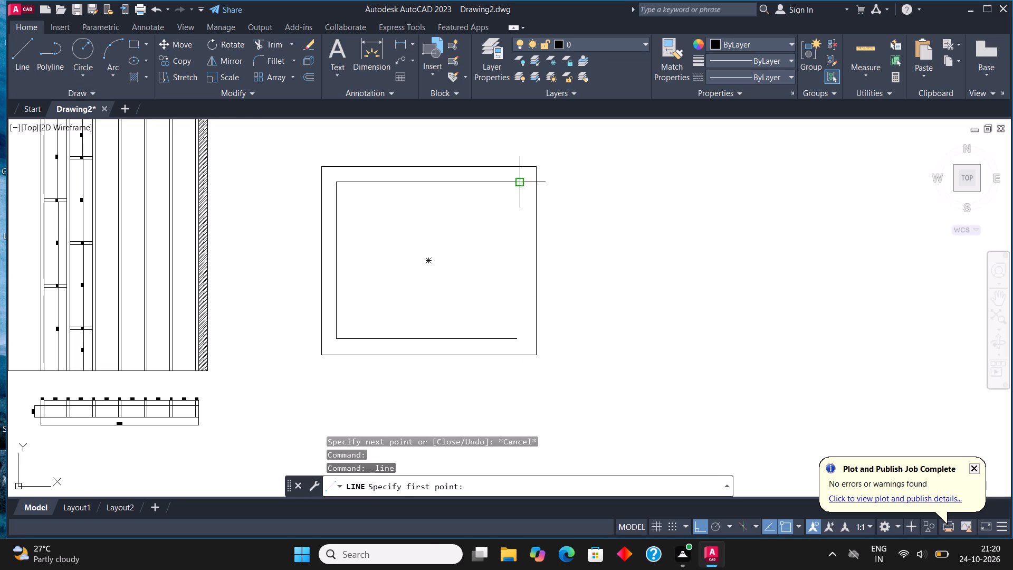
click(519, 180)
scroll(525, 324, up, 1)
click(514, 348)
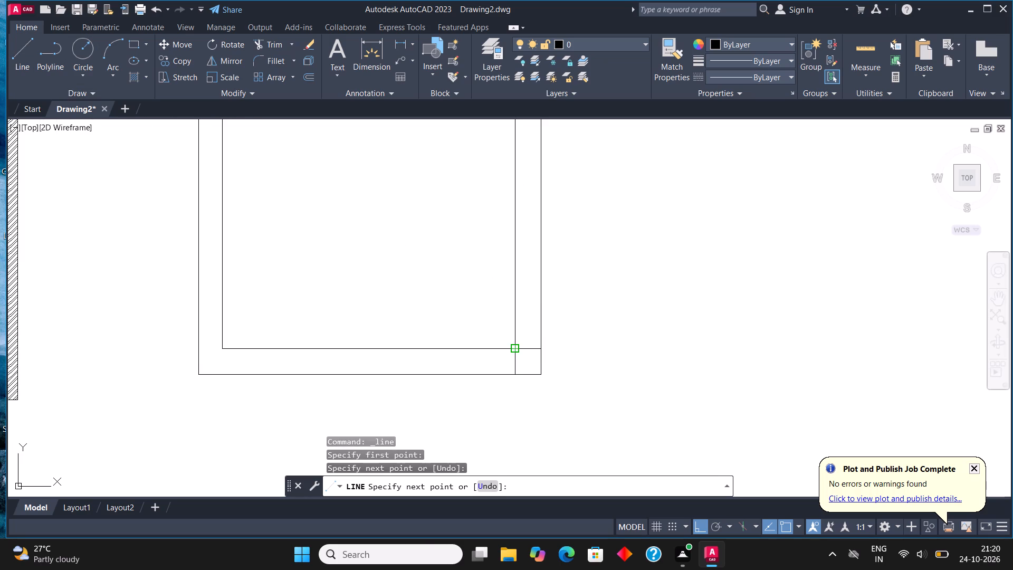
key(Escape)
Fillet the inner frame's right side and bottom line so they meet at a closed sharp corner.
scroll(510, 342, up, 1)
click(267, 63)
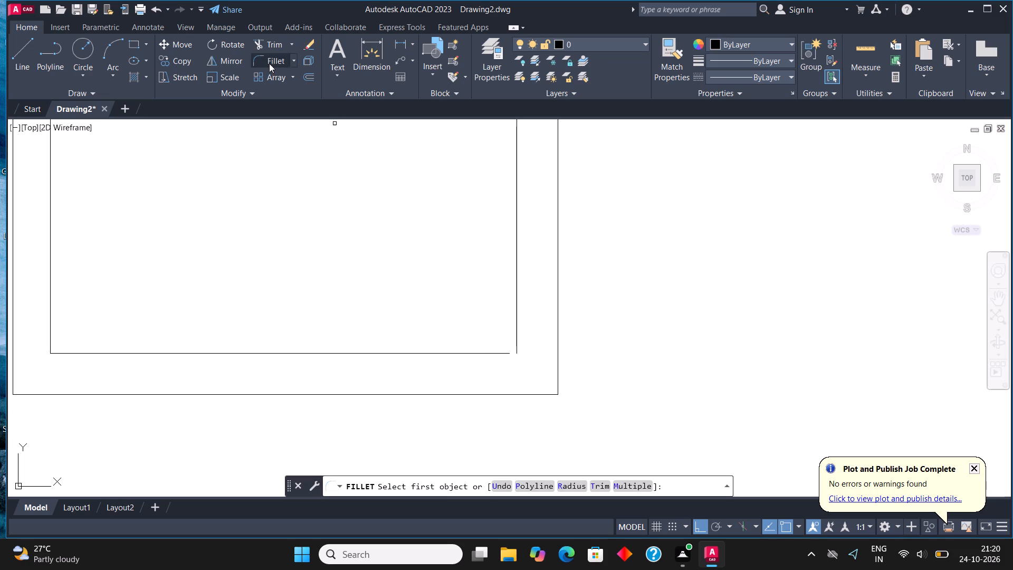
click(517, 347)
click(502, 353)
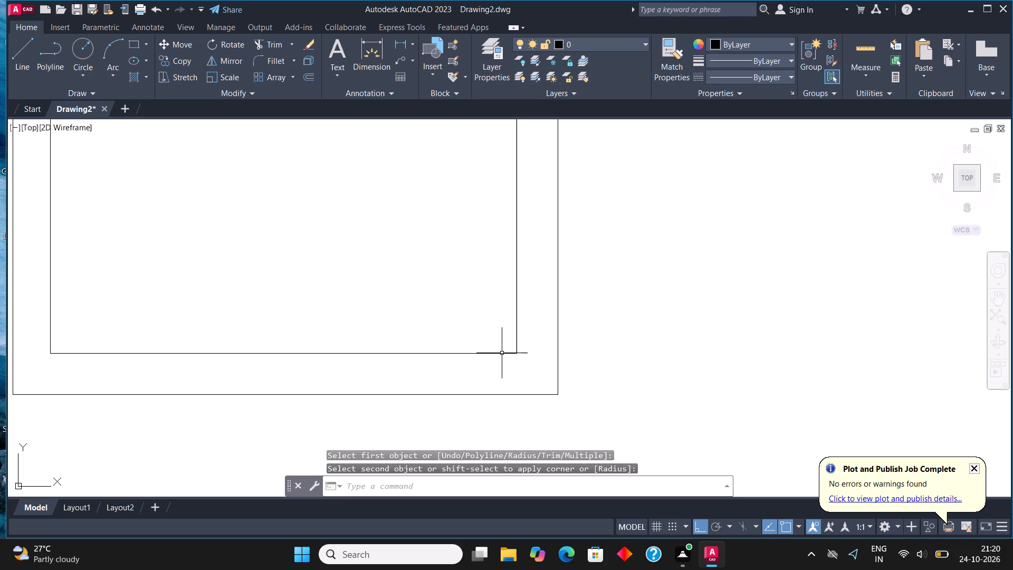
scroll(499, 392, down, 2)
Draw a horizontal divider across the inner frame's full width, roughly a quarter of the way down from its top edge.
click(20, 56)
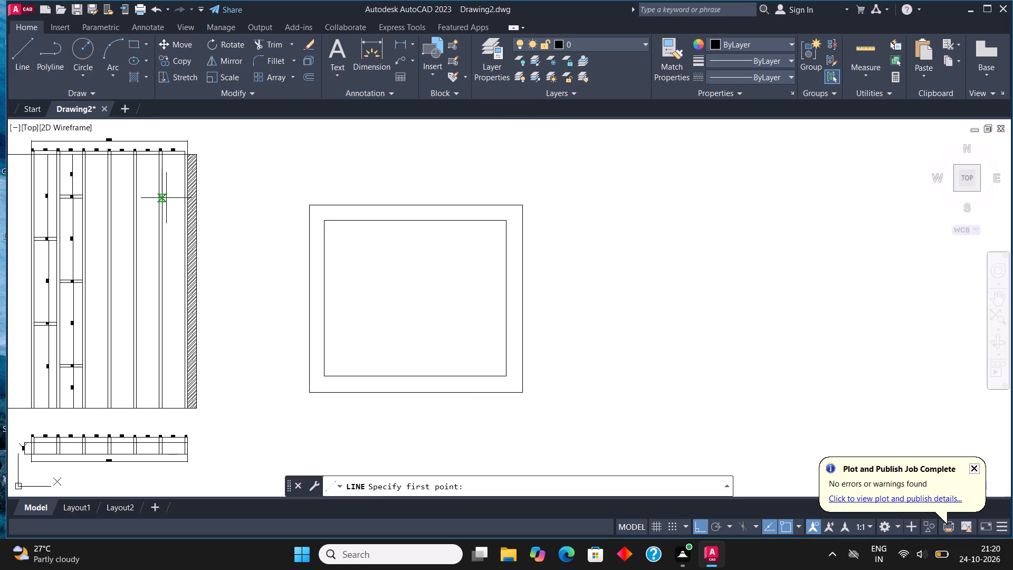
middle_drag(230, 205, 234, 242)
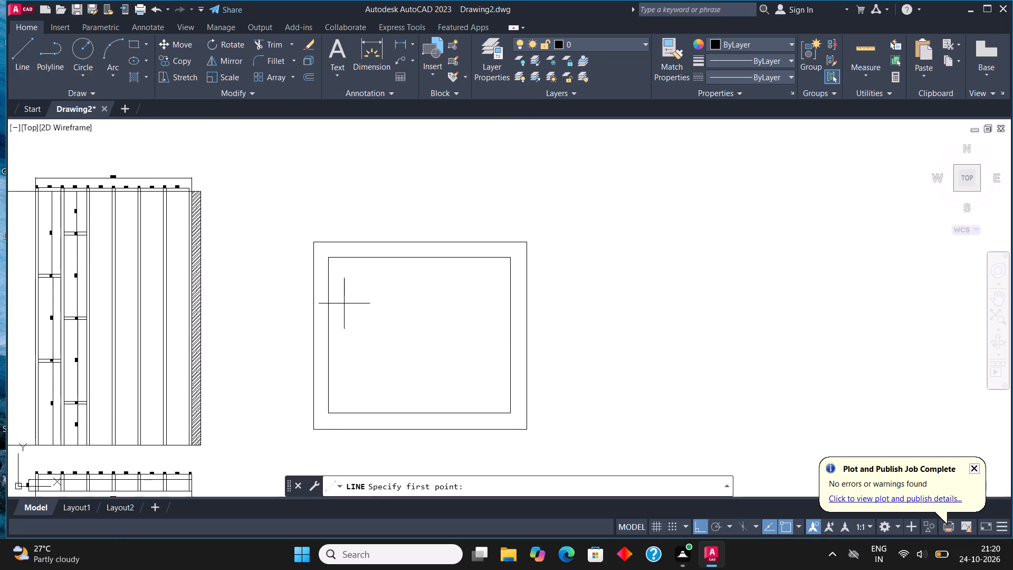
scroll(344, 303, up, 1)
click(319, 301)
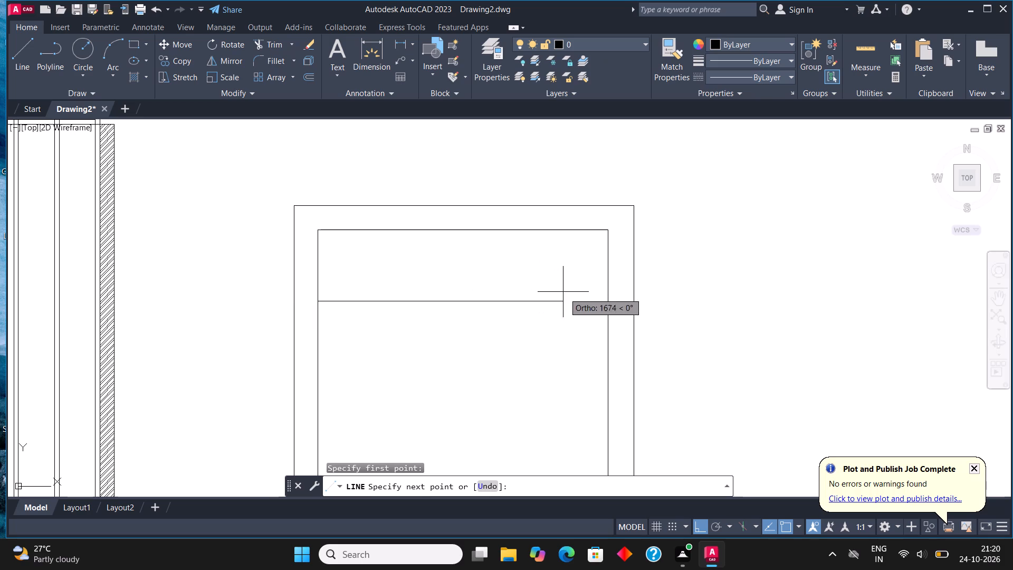
click(604, 300)
scroll(549, 254, down, 2)
key(Escape)
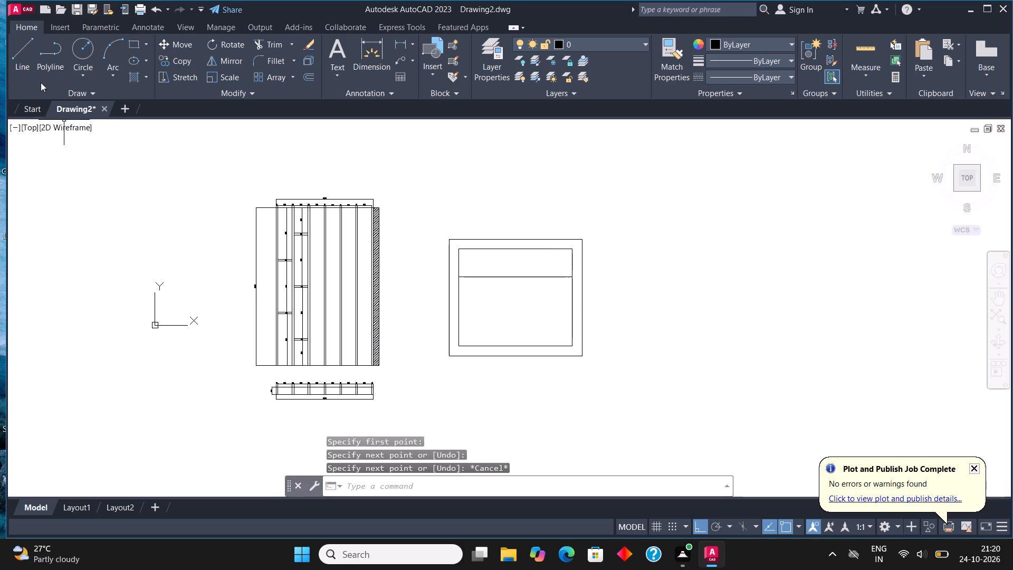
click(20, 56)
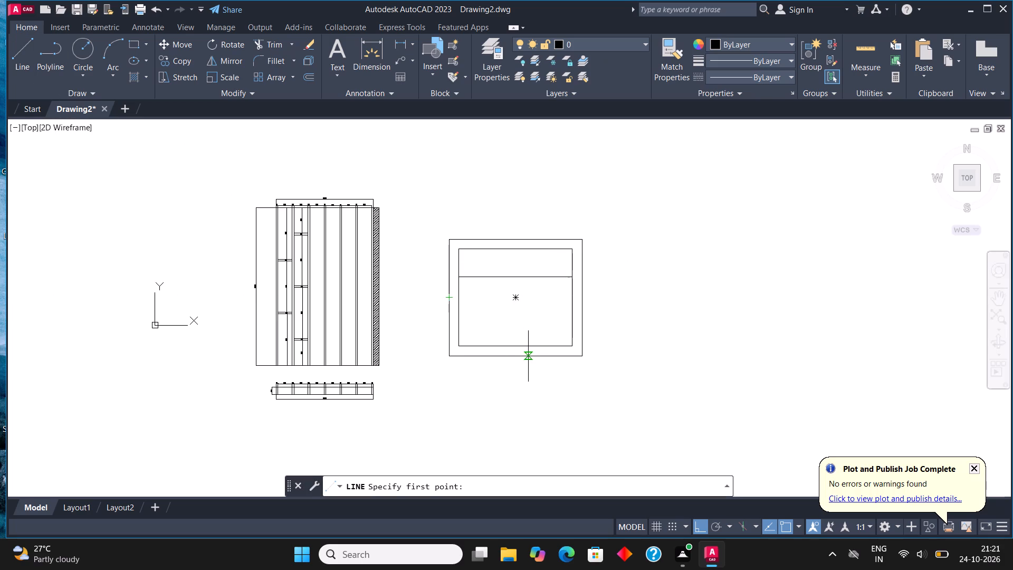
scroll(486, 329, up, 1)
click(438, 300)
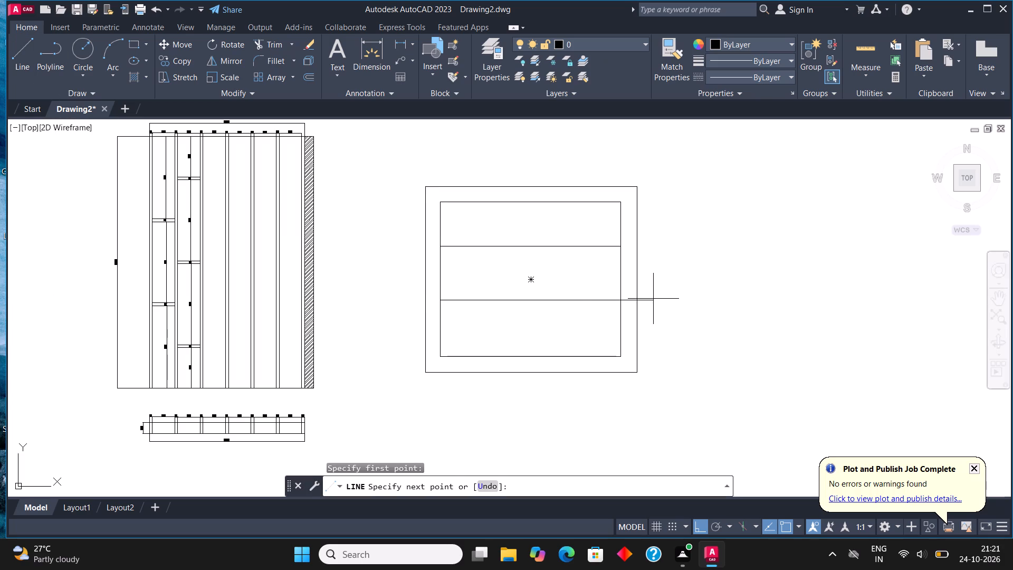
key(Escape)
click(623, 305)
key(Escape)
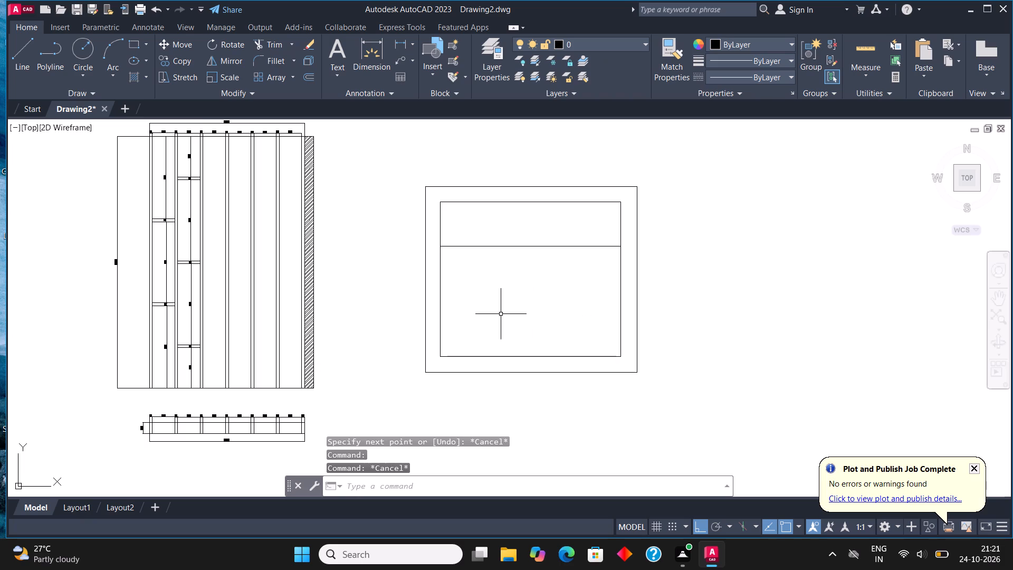
Draw a second horizontal divider across the inner frame, roughly one third of the way up from its bottom edge.
click(15, 53)
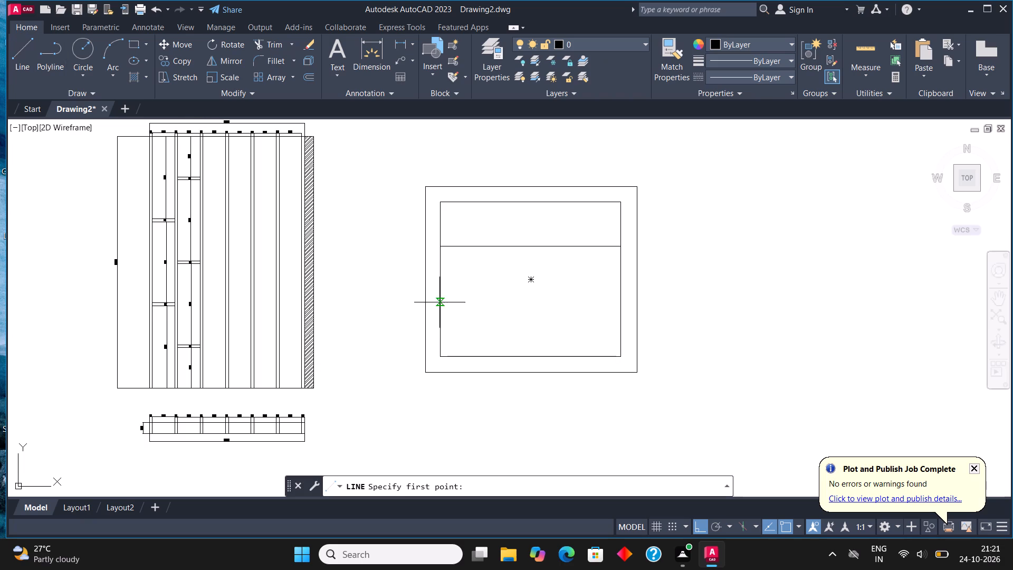
click(439, 302)
click(616, 306)
key(Escape)
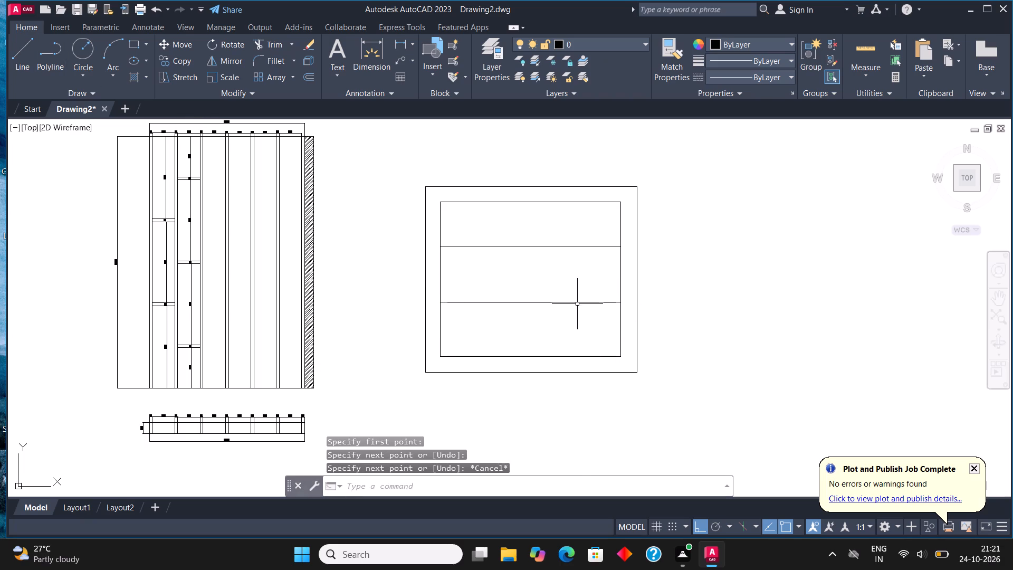
Shift the upper horizontal divider slightly downward by its midpoint grip so the three bands are nearly equal in height.
drag(551, 264, 549, 258)
click(535, 227)
scroll(535, 246, up, 2)
click(521, 246)
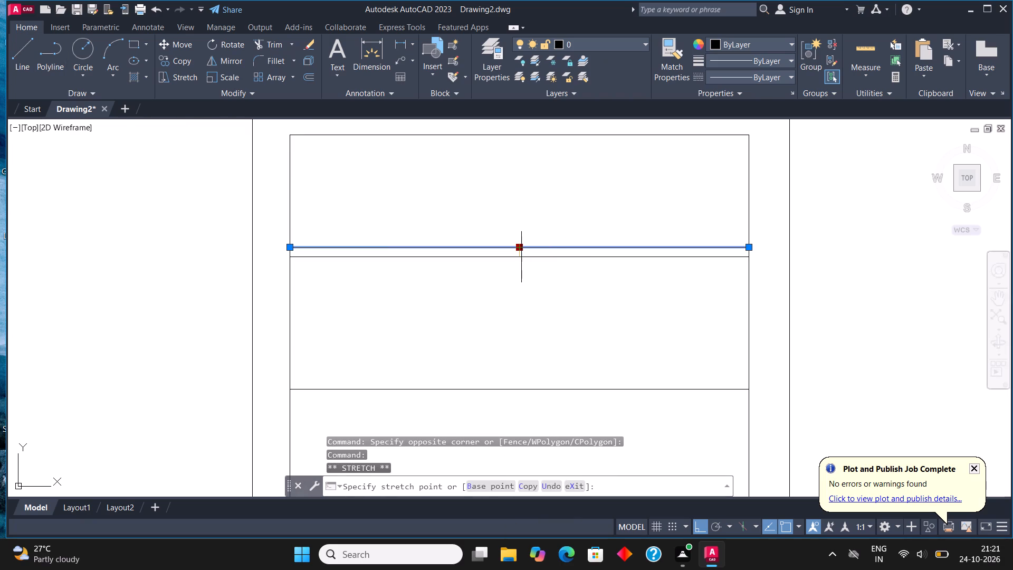
click(521, 257)
key(Escape)
scroll(520, 287, down, 2)
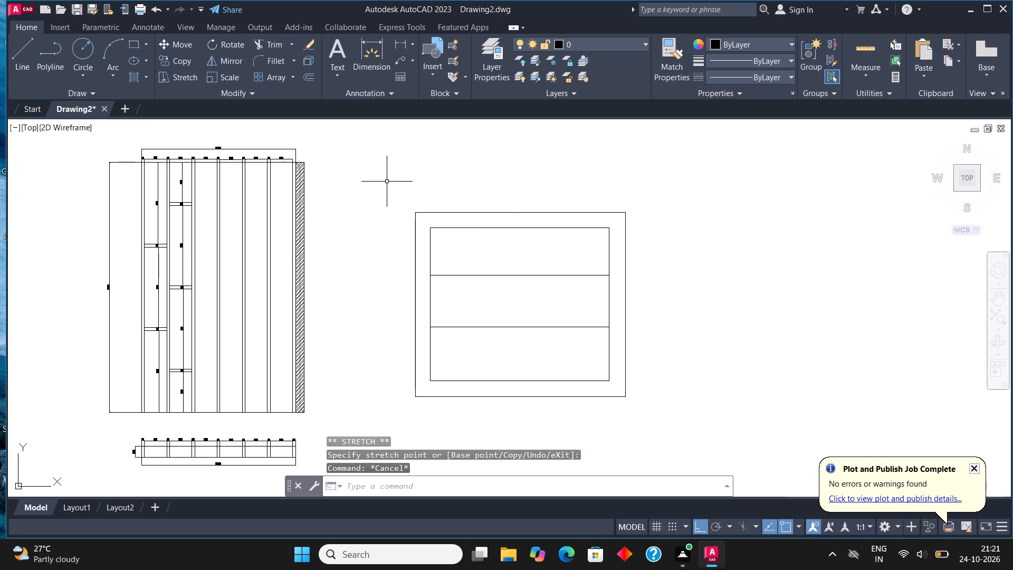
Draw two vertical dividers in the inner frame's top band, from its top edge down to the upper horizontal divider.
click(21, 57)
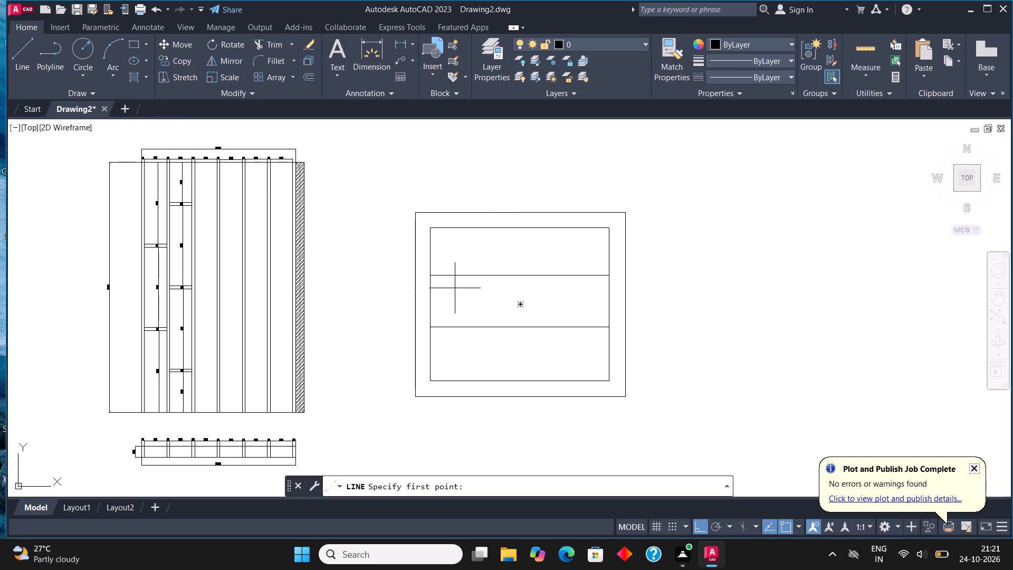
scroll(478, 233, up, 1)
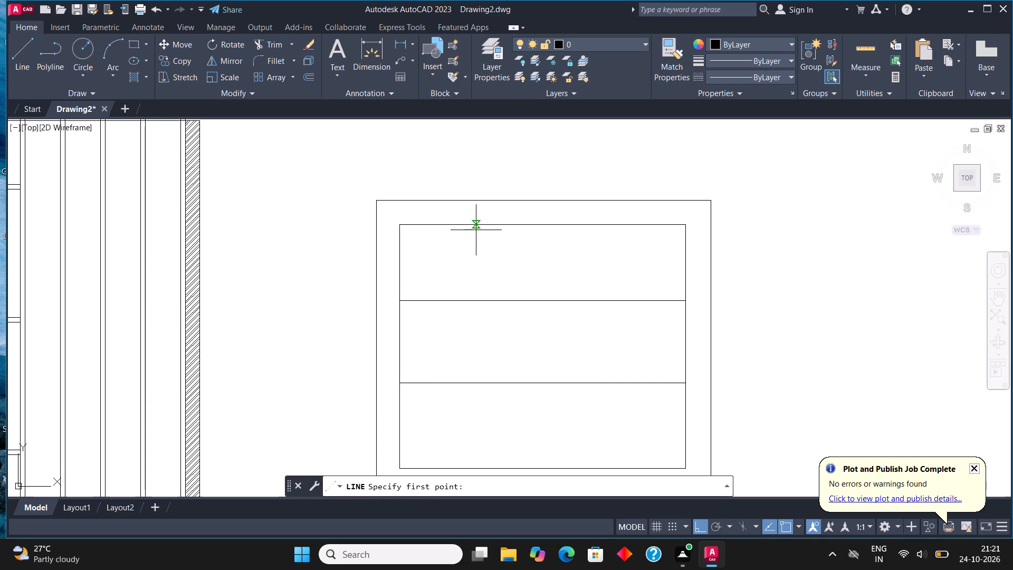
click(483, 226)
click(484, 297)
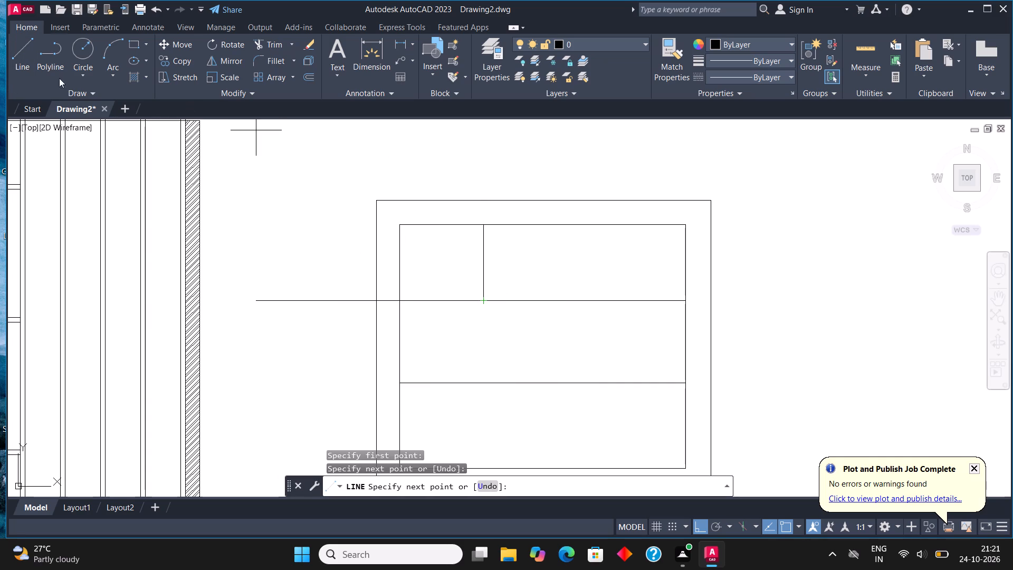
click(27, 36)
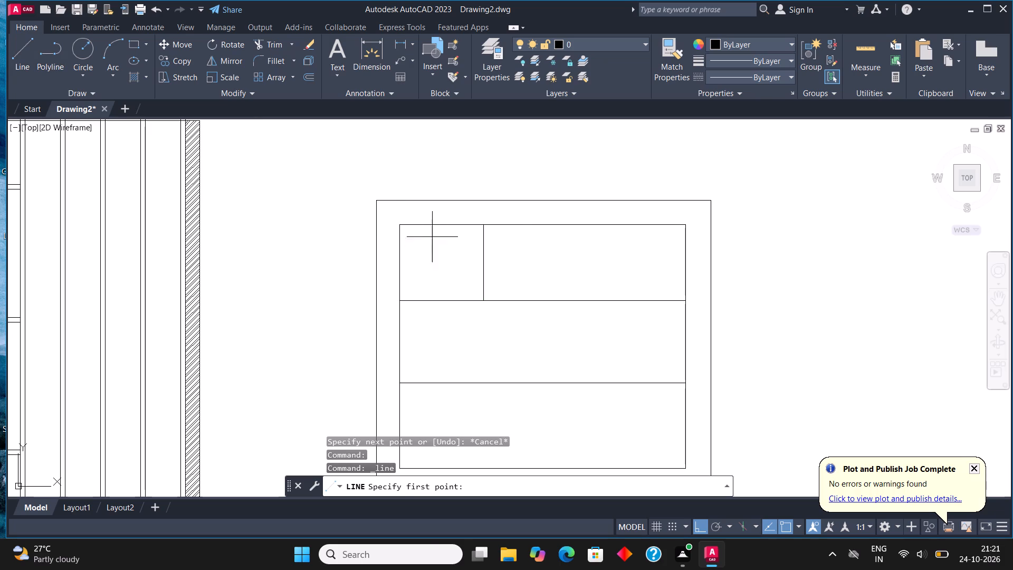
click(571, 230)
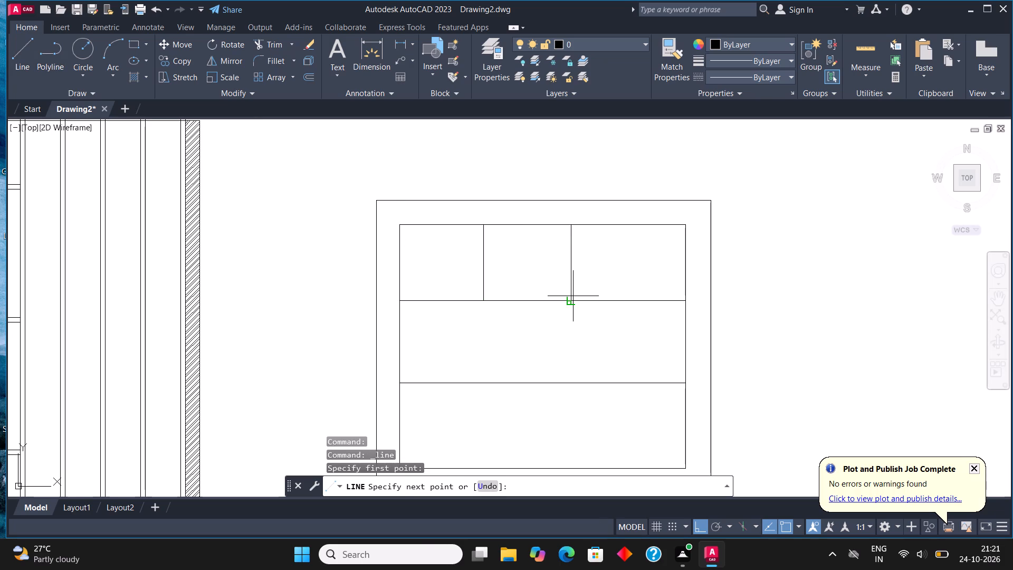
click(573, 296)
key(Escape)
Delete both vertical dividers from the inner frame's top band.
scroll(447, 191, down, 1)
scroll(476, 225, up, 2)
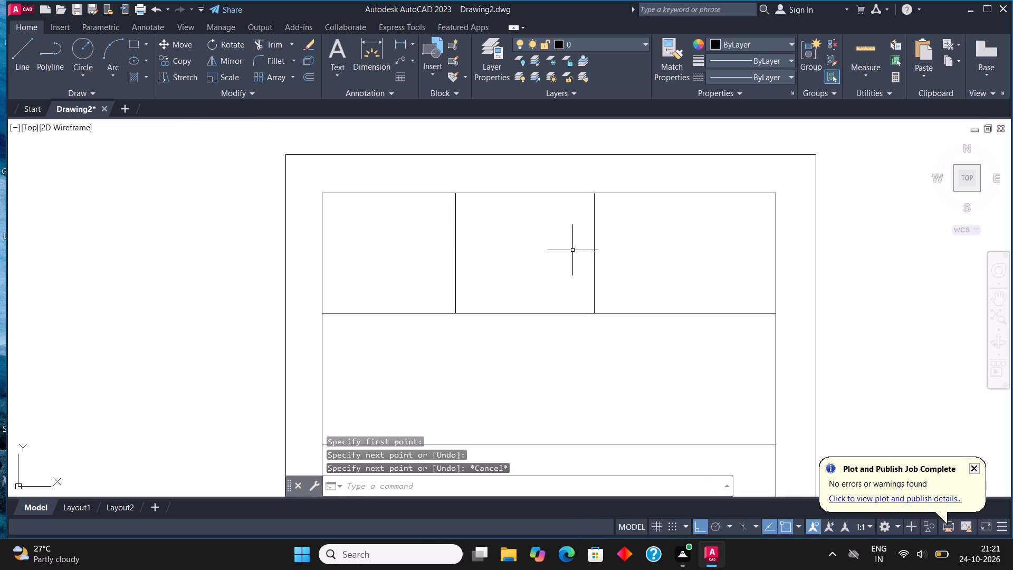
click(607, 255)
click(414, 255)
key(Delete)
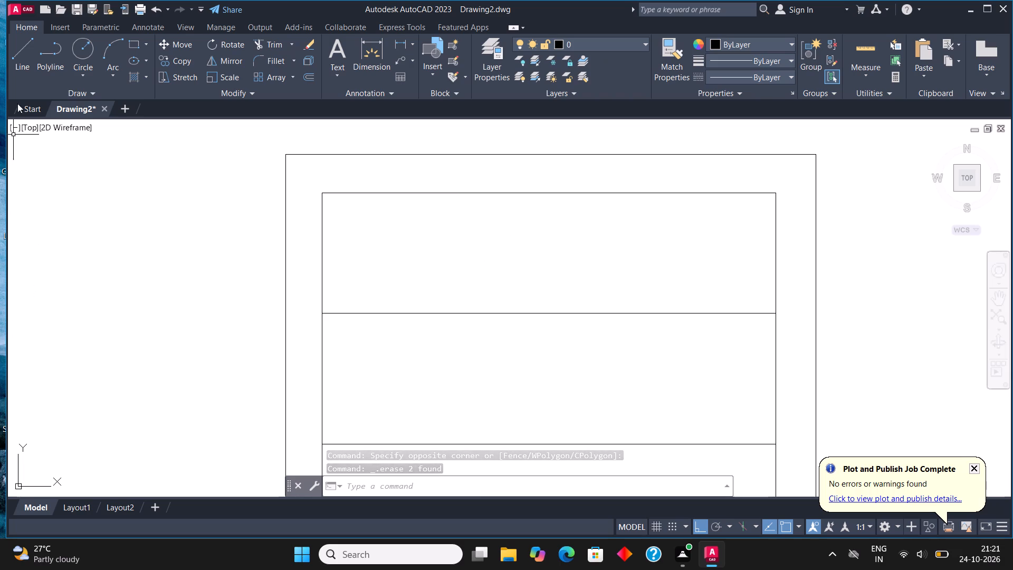
Draw a vertical divider in the inner frame's top band, about one third across from its left edge.
click(27, 53)
scroll(335, 170, down, 2)
middle_drag(393, 204, 398, 248)
scroll(398, 248, up, 2)
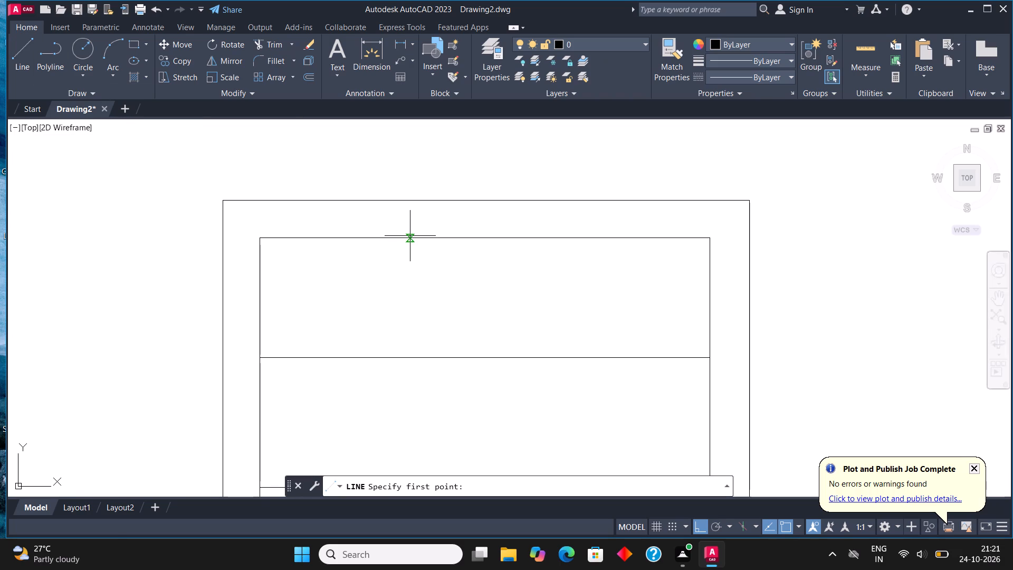
click(408, 237)
click(409, 355)
key(Escape)
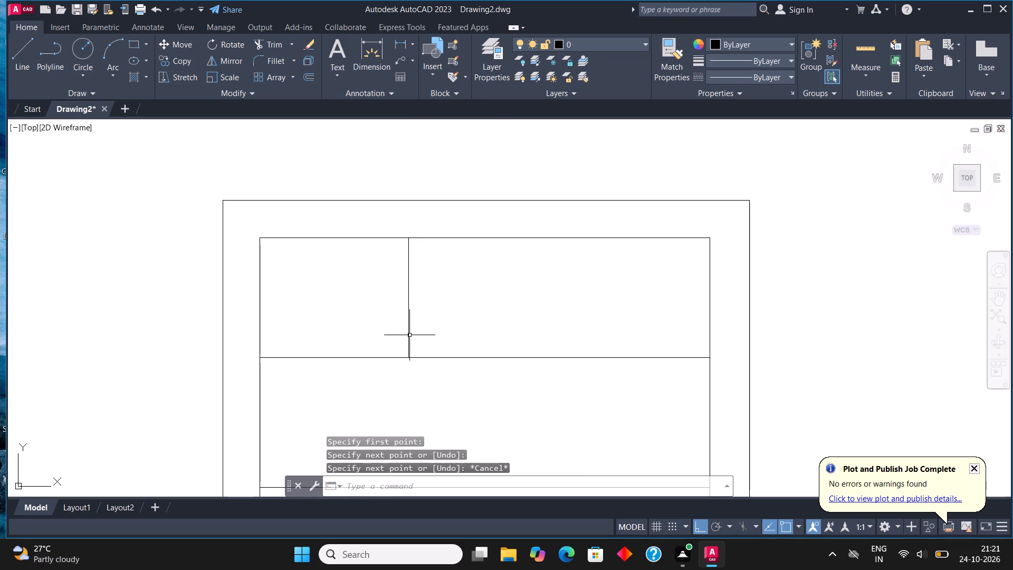
Copy the top band's vertical divider horizontally to about two thirds across, splitting the band into three cells.
click(414, 321)
click(390, 308)
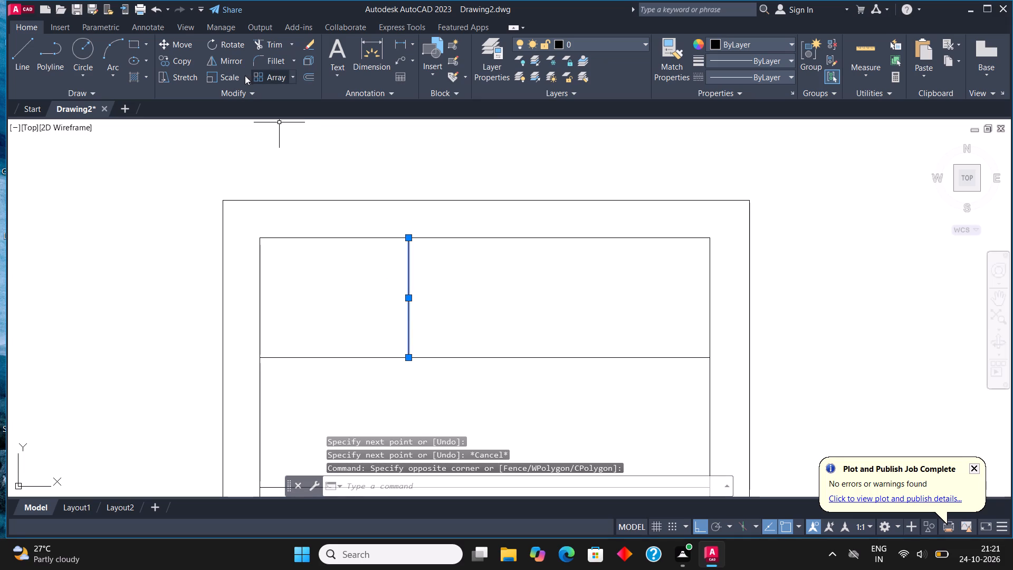
click(190, 62)
click(407, 301)
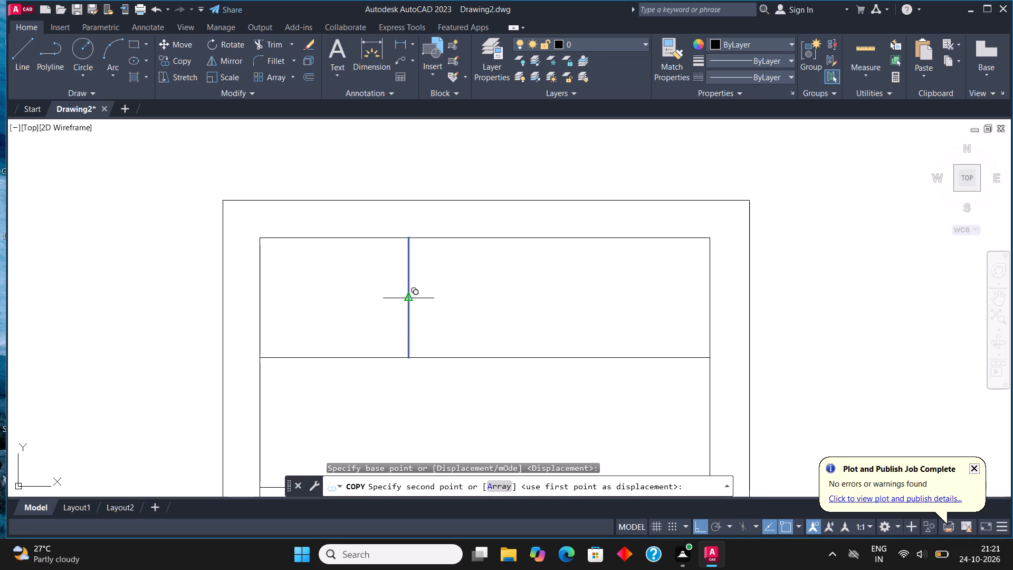
click(550, 301)
key(Escape)
Draw a vertical divider across the middle band, slightly right of the top band's second divider.
scroll(516, 269, down, 3)
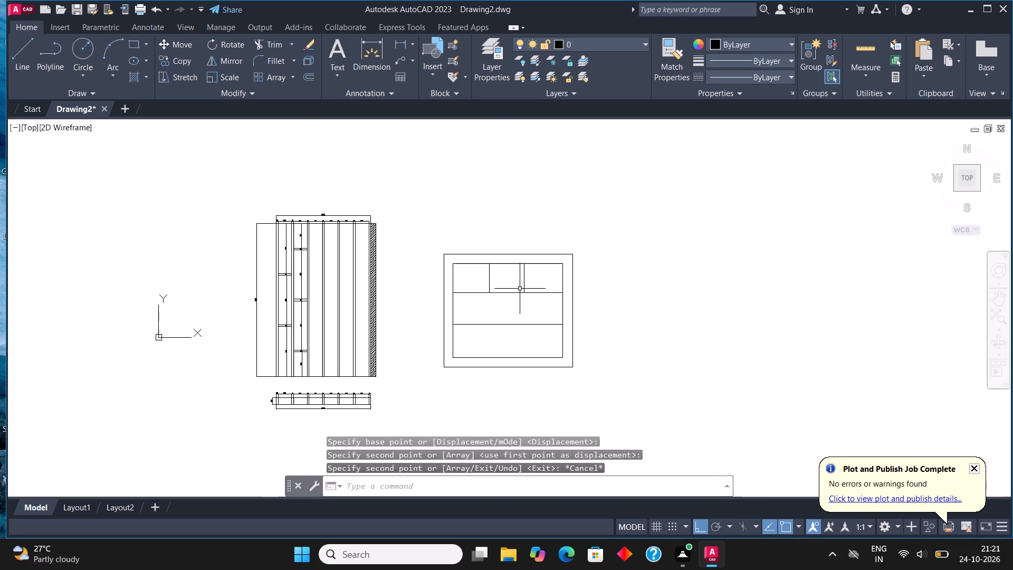
scroll(513, 305, up, 1)
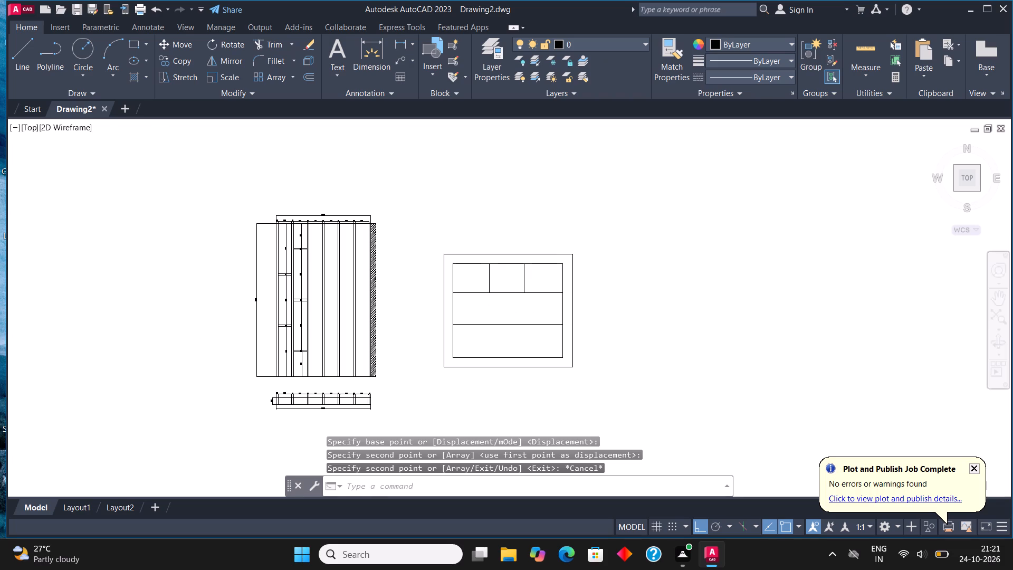
scroll(513, 305, up, 1)
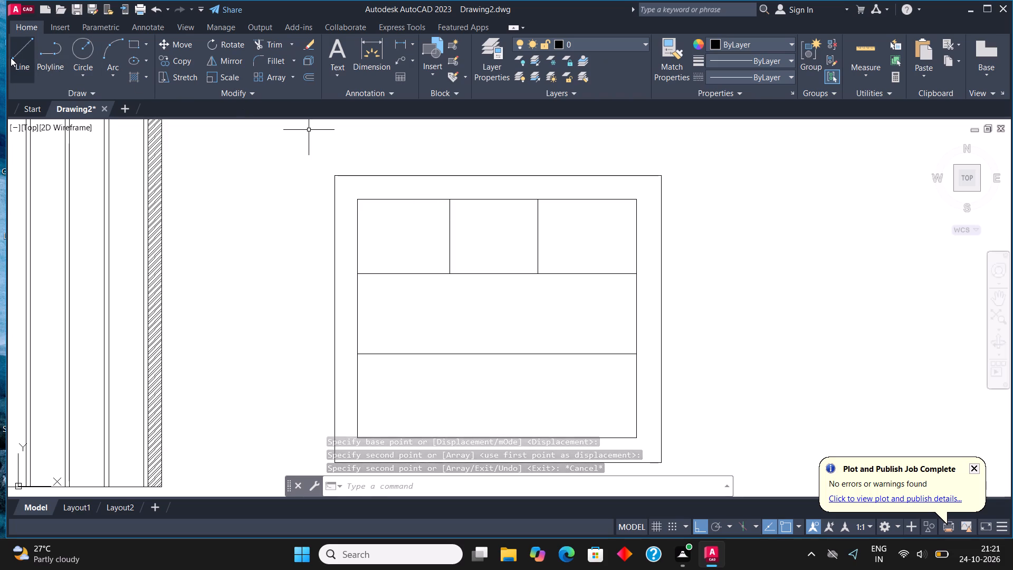
click(11, 58)
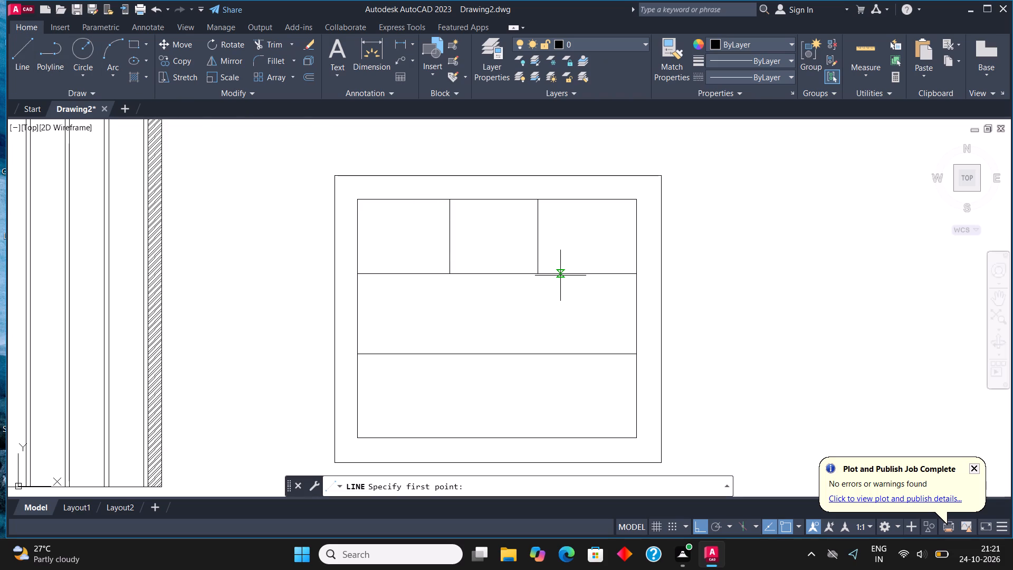
click(559, 275)
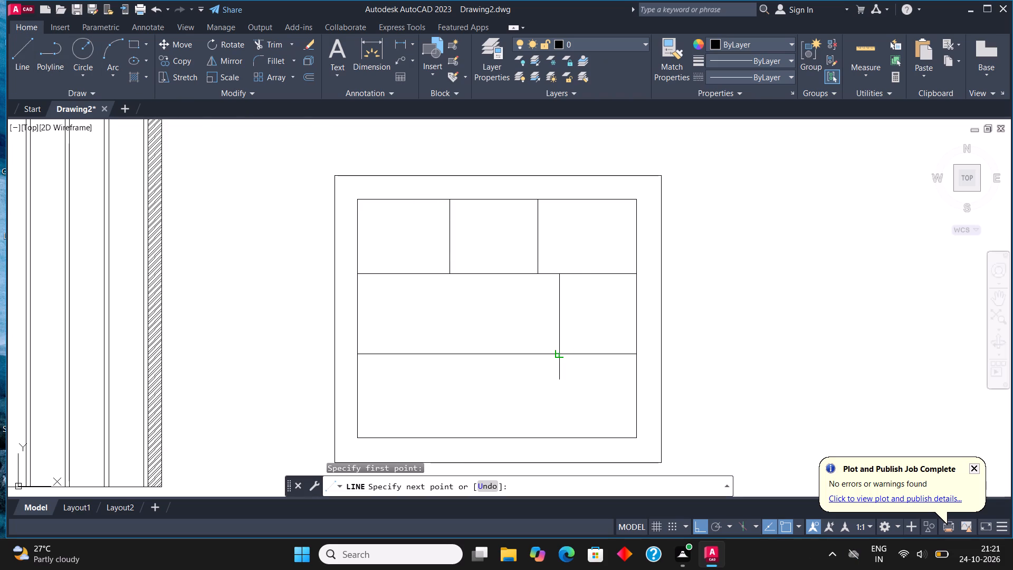
click(560, 355)
key(Escape)
Draw three vertical dividers across the bottom band: two close together near its middle and one near its right end.
middle_drag(557, 367, 542, 331)
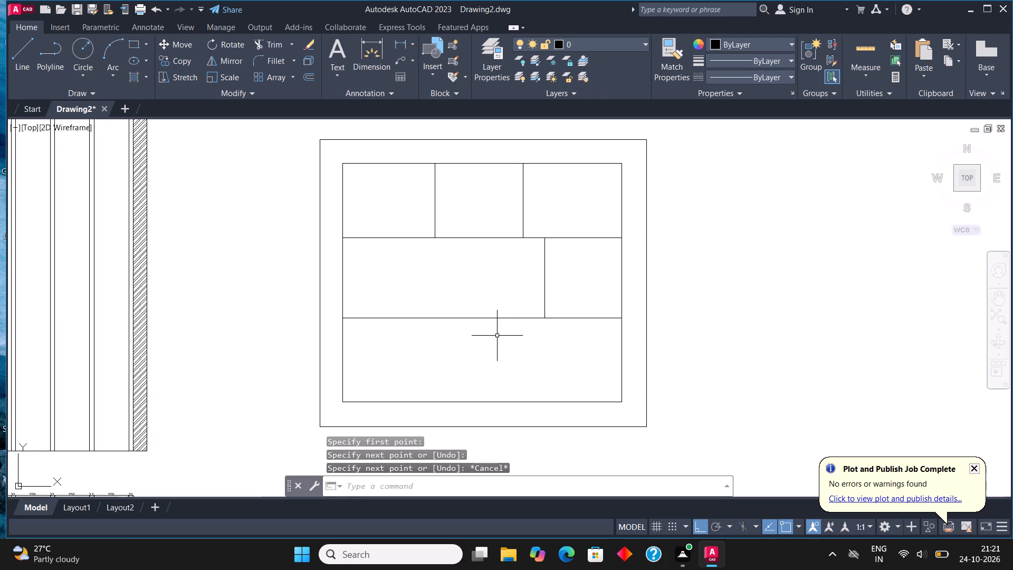
click(33, 51)
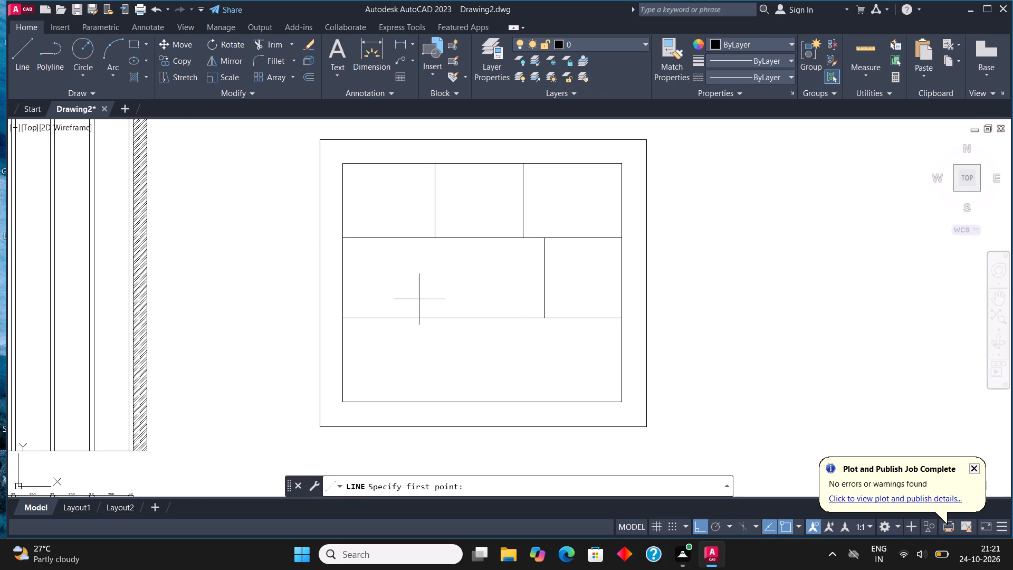
click(453, 318)
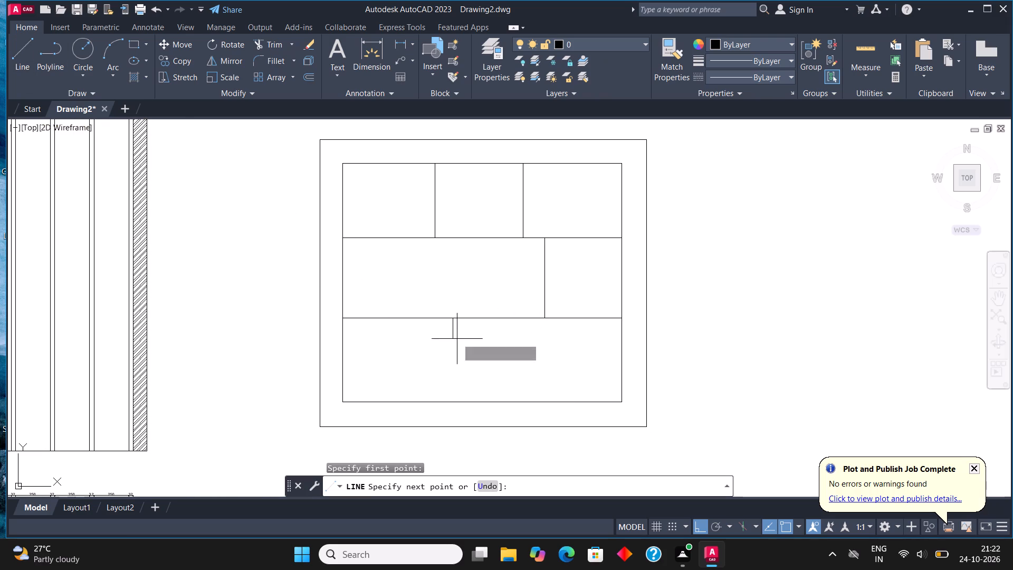
click(456, 404)
click(16, 52)
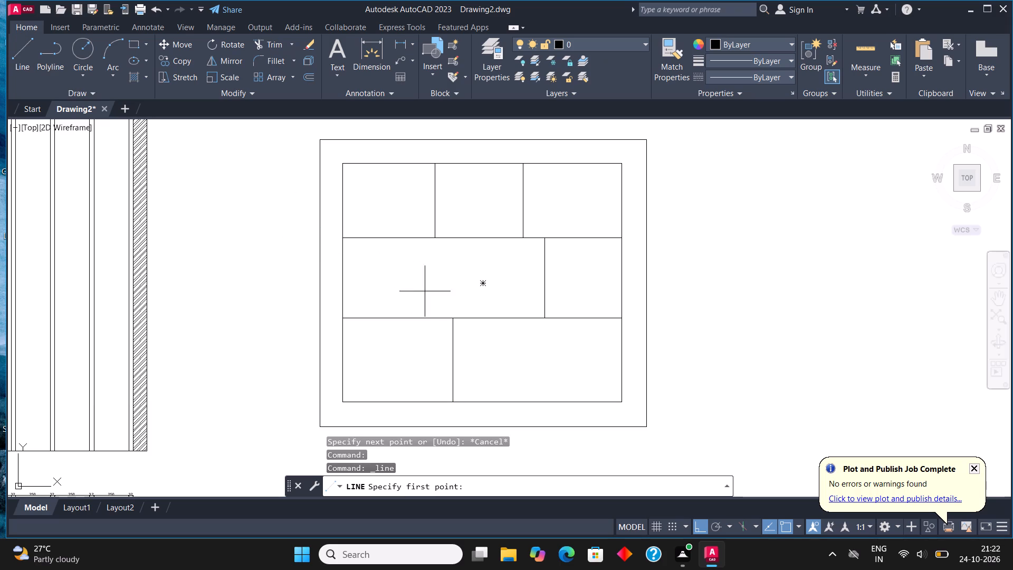
click(493, 320)
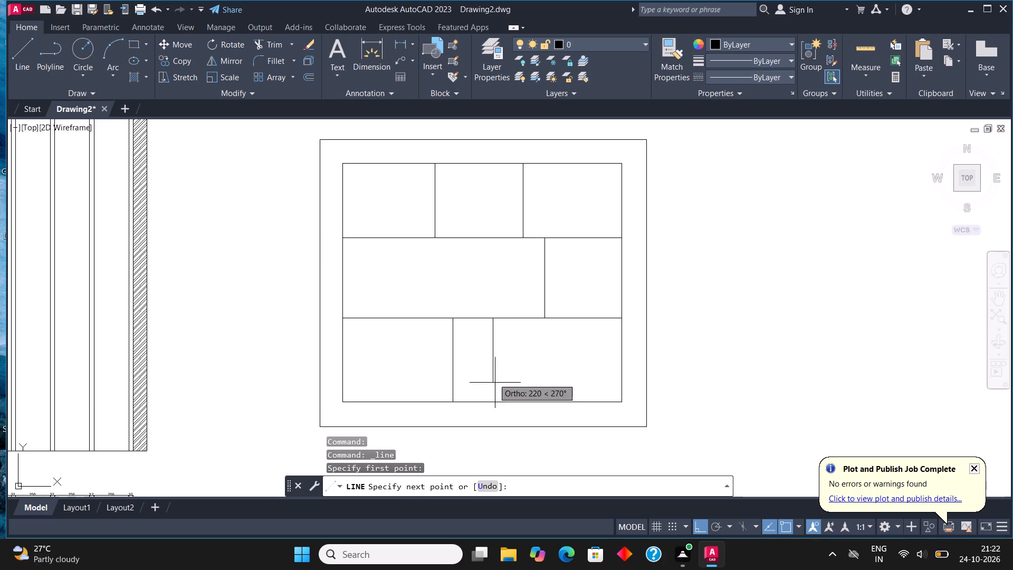
click(489, 402)
key(Escape)
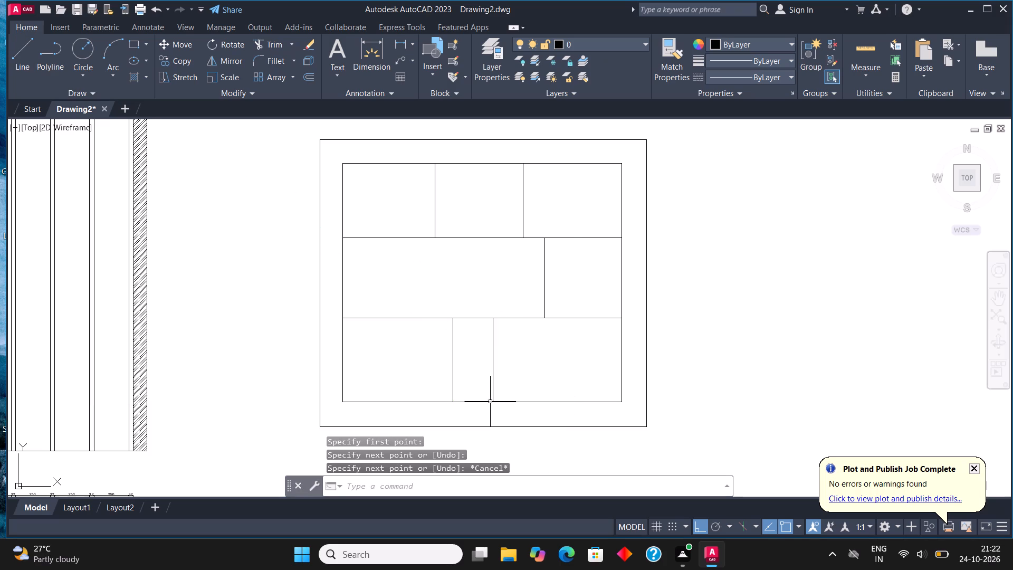
click(30, 54)
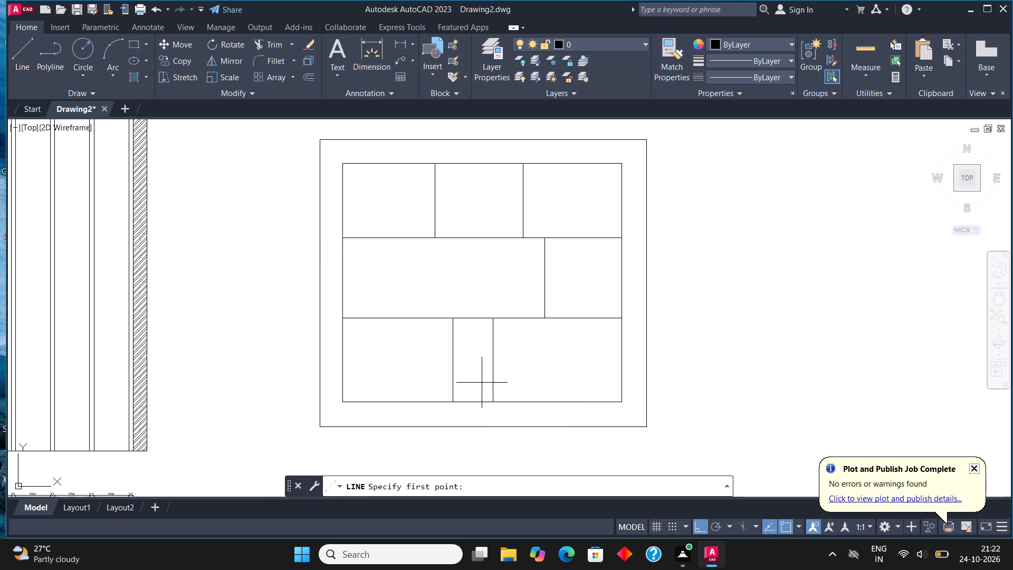
click(586, 323)
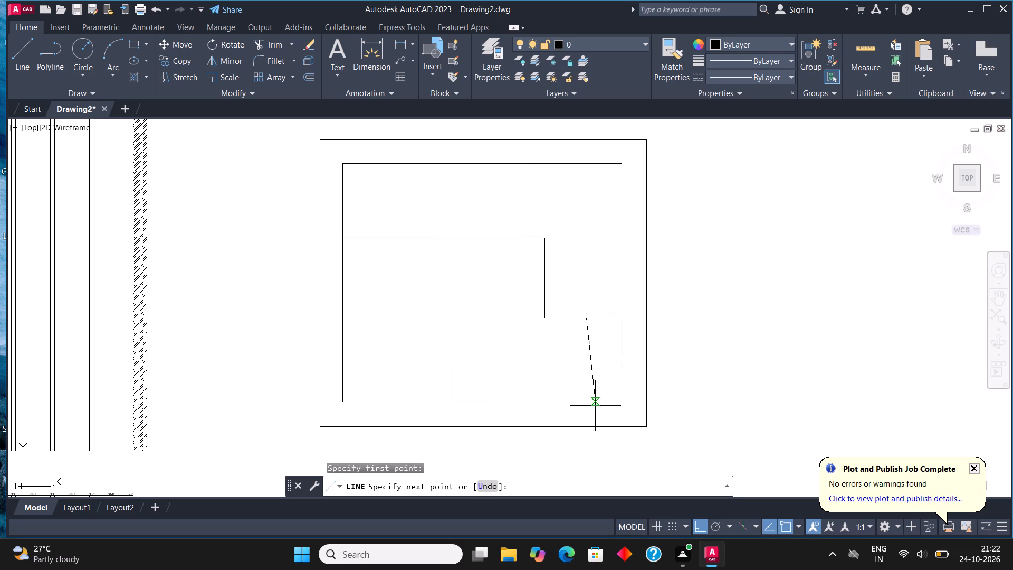
click(590, 397)
key(Escape)
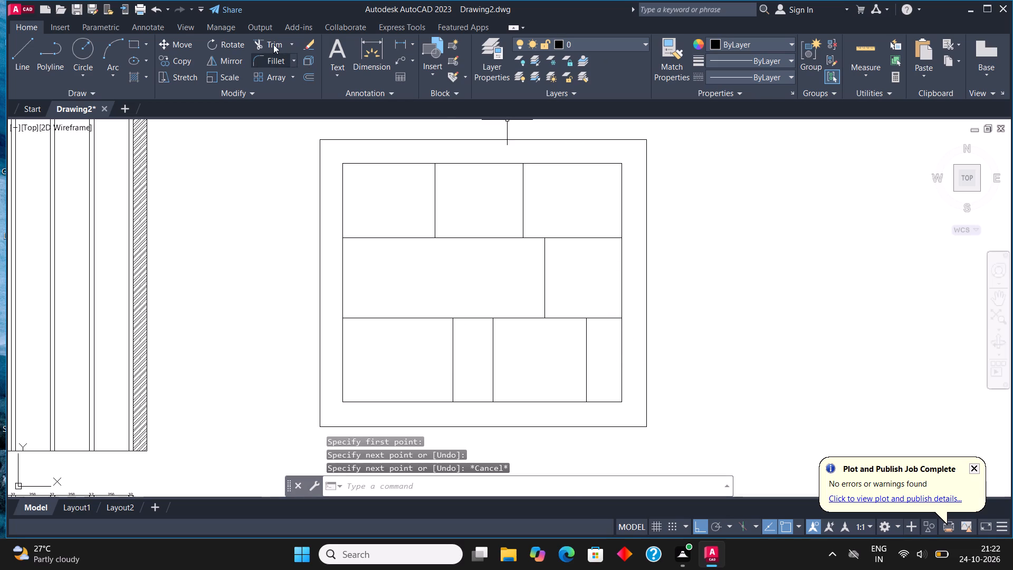
Trim the inner frame's bottom and right edges beyond the bottom band's last divider to cut out the lower-right corner.
click(273, 41)
click(619, 368)
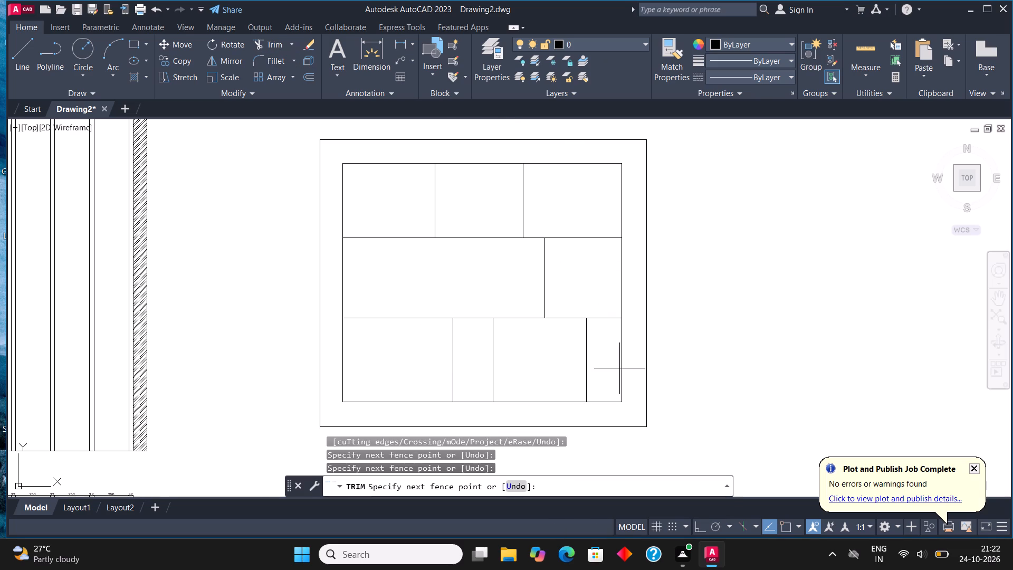
click(596, 416)
drag(631, 376, 616, 359)
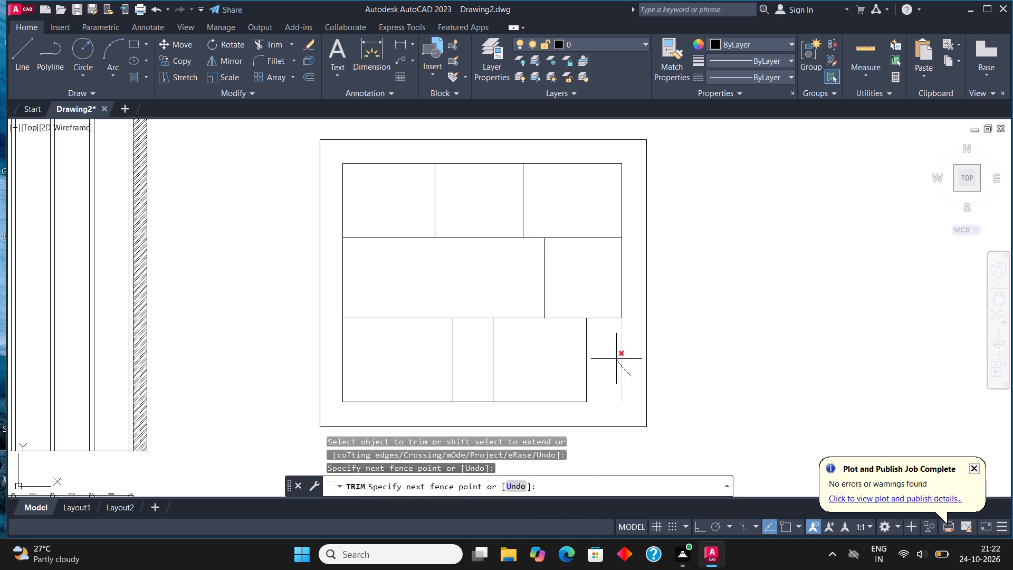
key(Escape)
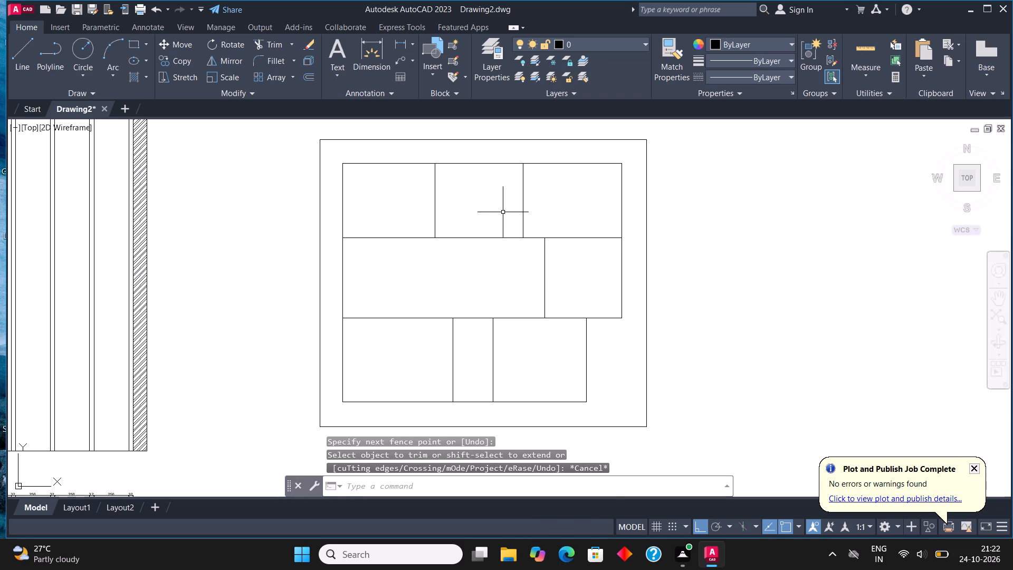
Draw a horizontal line across the top band's middle cell, a short distance below the inner frame's top edge.
click(19, 44)
middle_drag(338, 226, 351, 308)
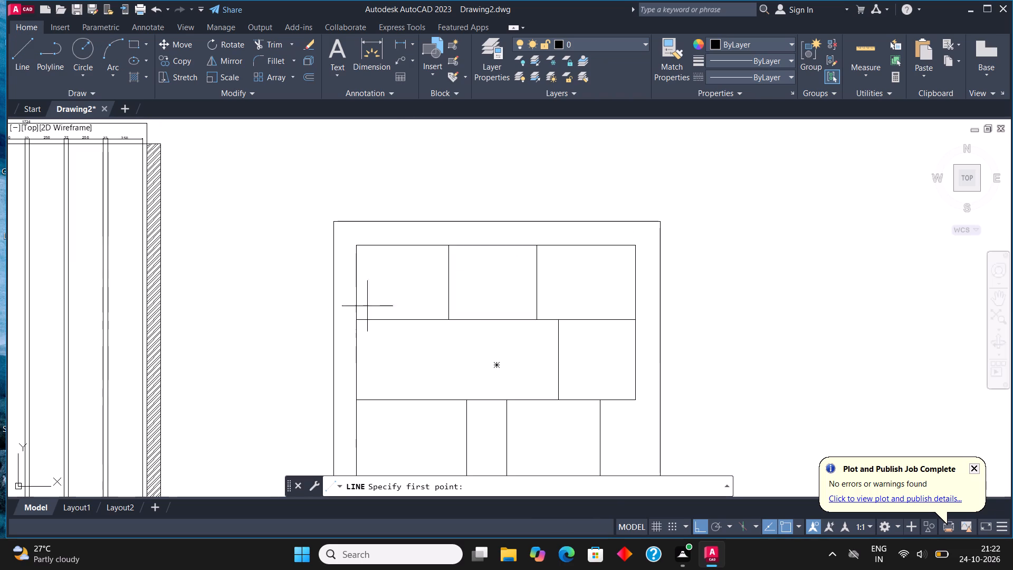
scroll(455, 268, up, 1)
click(441, 259)
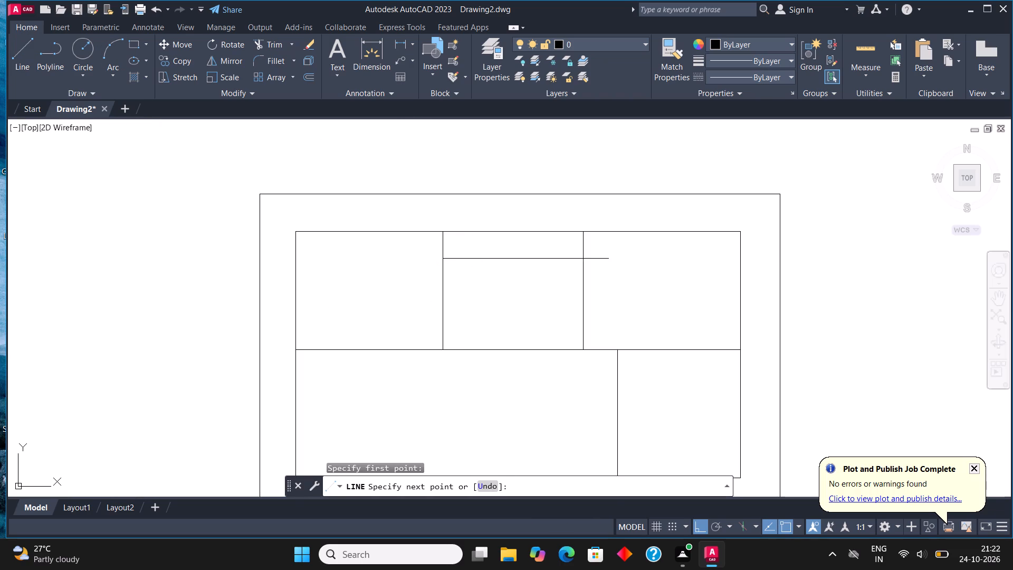
click(582, 260)
key(Escape)
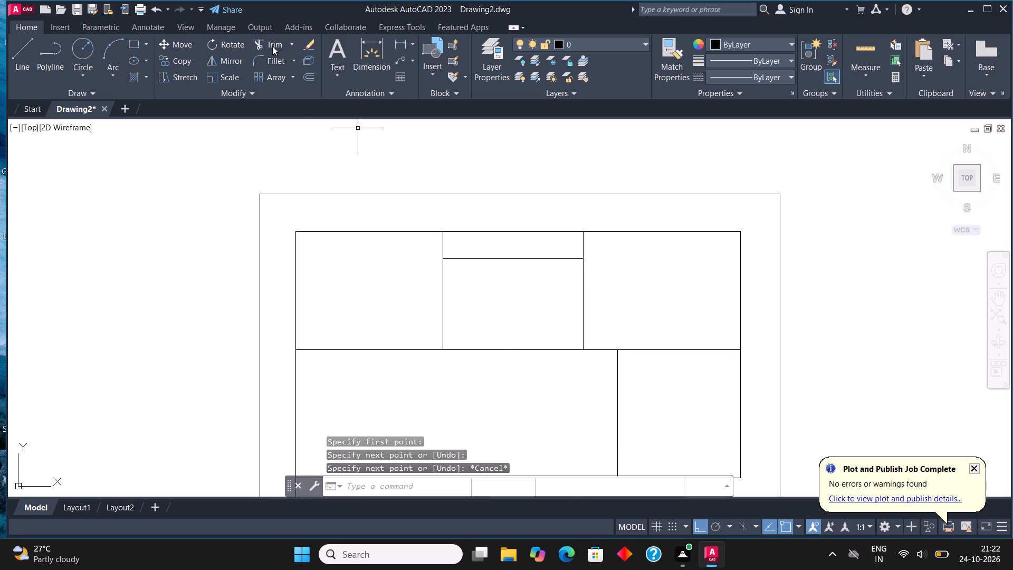
Trim the inner frame's top edge between the two top-band dividers to form a recess.
click(272, 46)
drag(508, 235, 508, 225)
key(Escape)
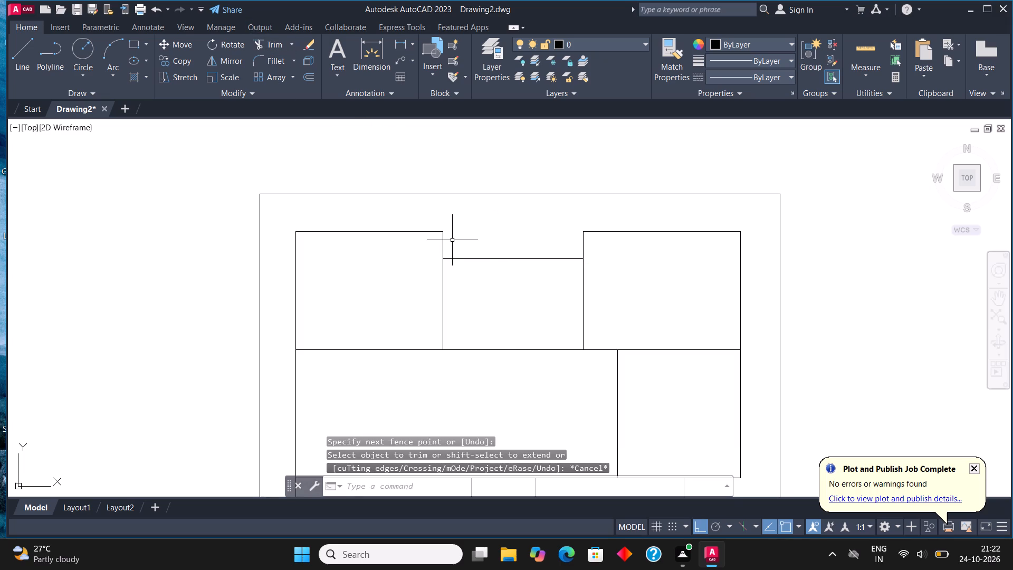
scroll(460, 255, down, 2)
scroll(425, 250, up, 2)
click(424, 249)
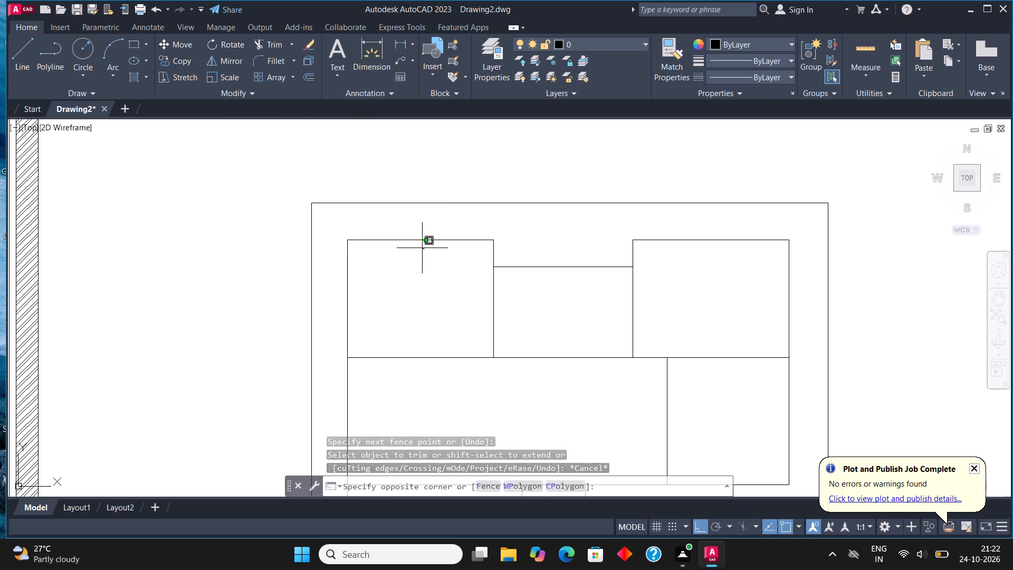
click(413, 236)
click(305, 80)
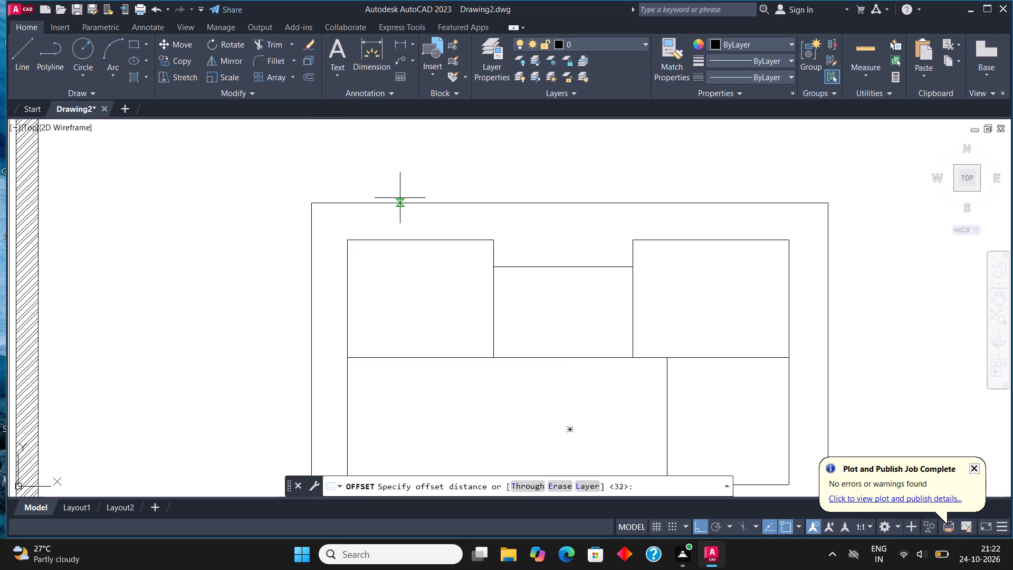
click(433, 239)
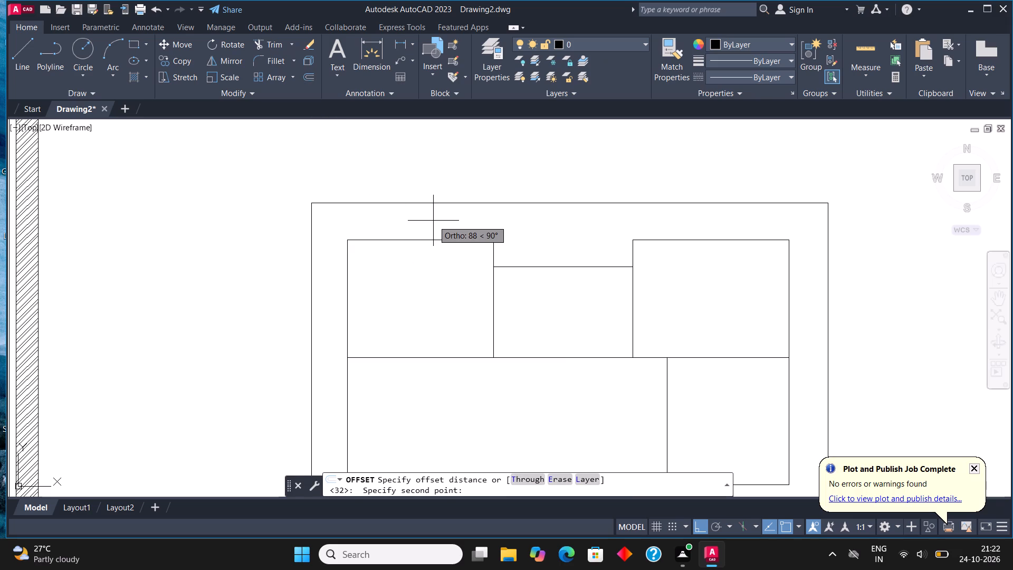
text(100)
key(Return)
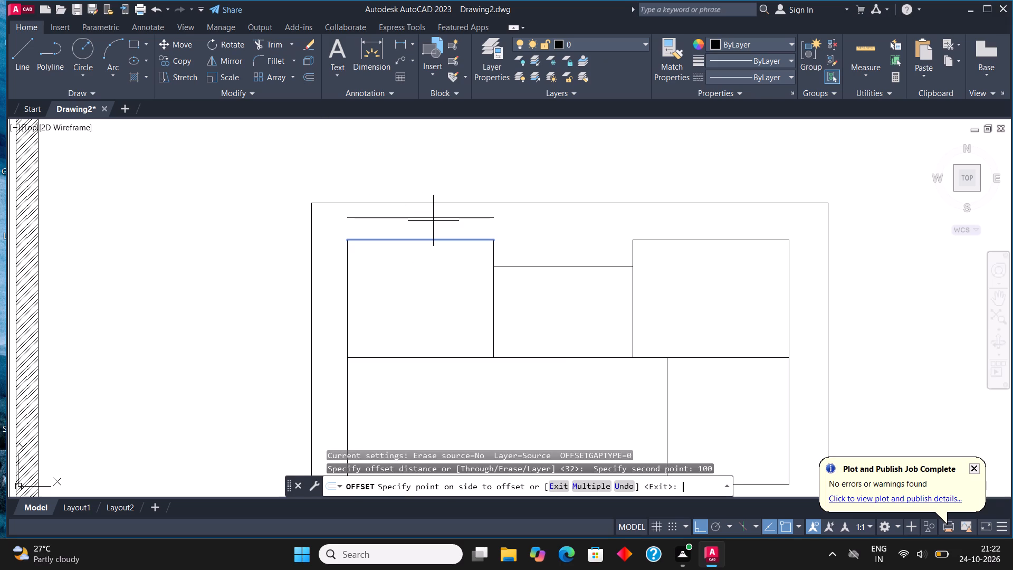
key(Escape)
Offset the top edge of the top band's first cell and the inner frame's left edge outward by 50.
click(429, 241)
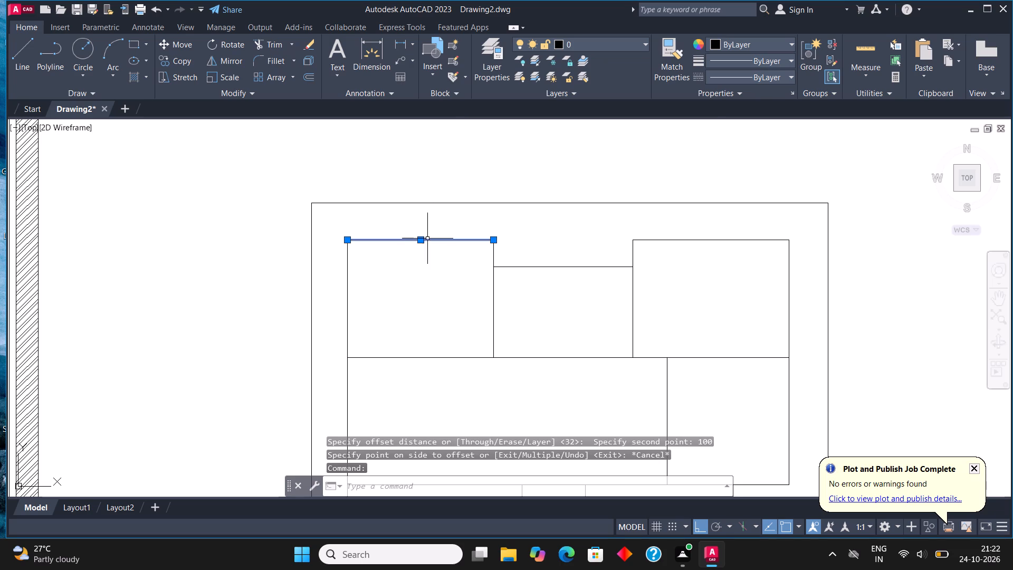
click(308, 80)
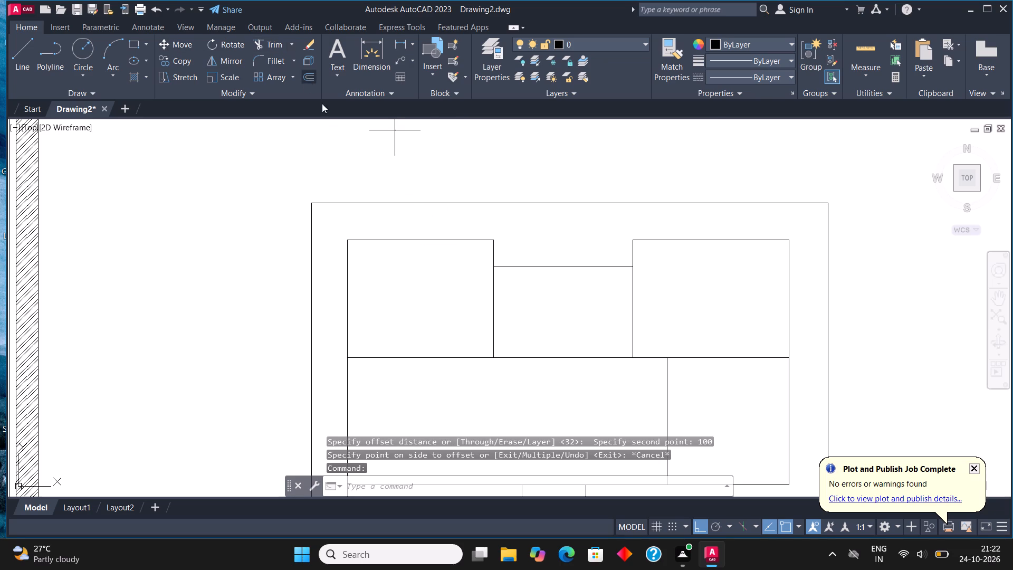
click(406, 244)
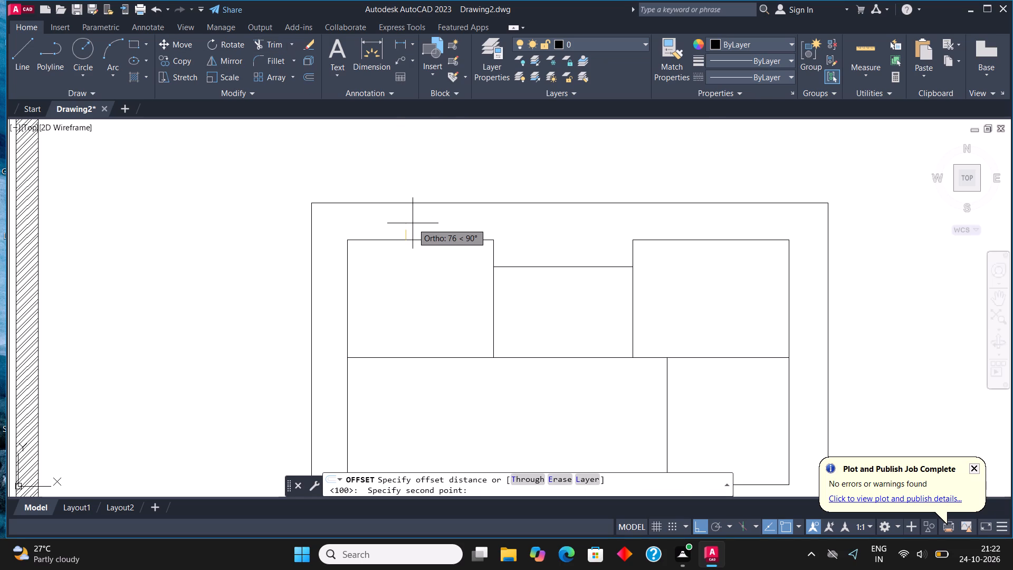
text(50)
key(Return)
click(425, 196)
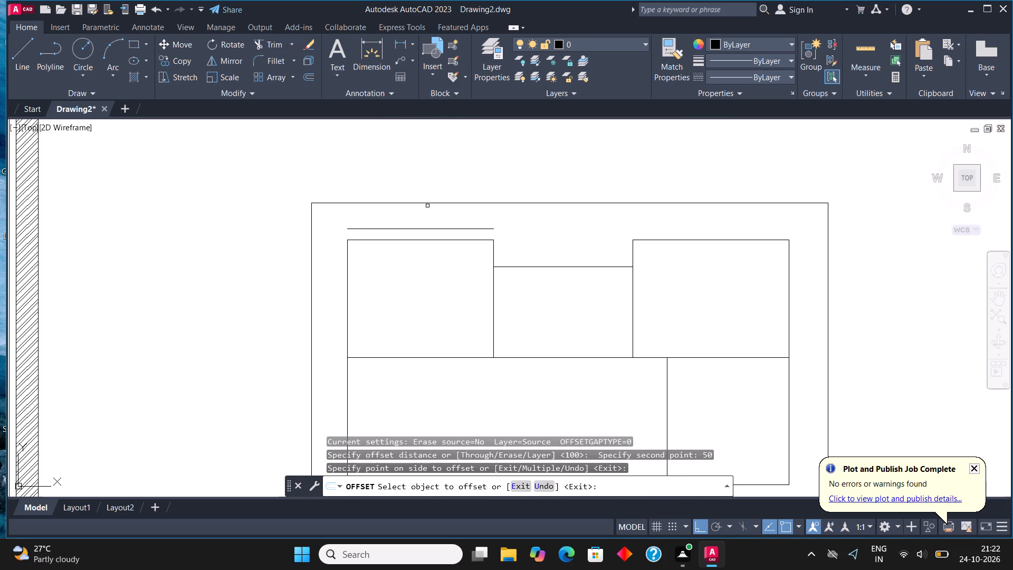
drag(347, 293, 339, 289)
click(333, 277)
Offset the top-right cell's top edge, the inner frame's right edge and the recess line outward by the same 50.
scroll(462, 242, down, 2)
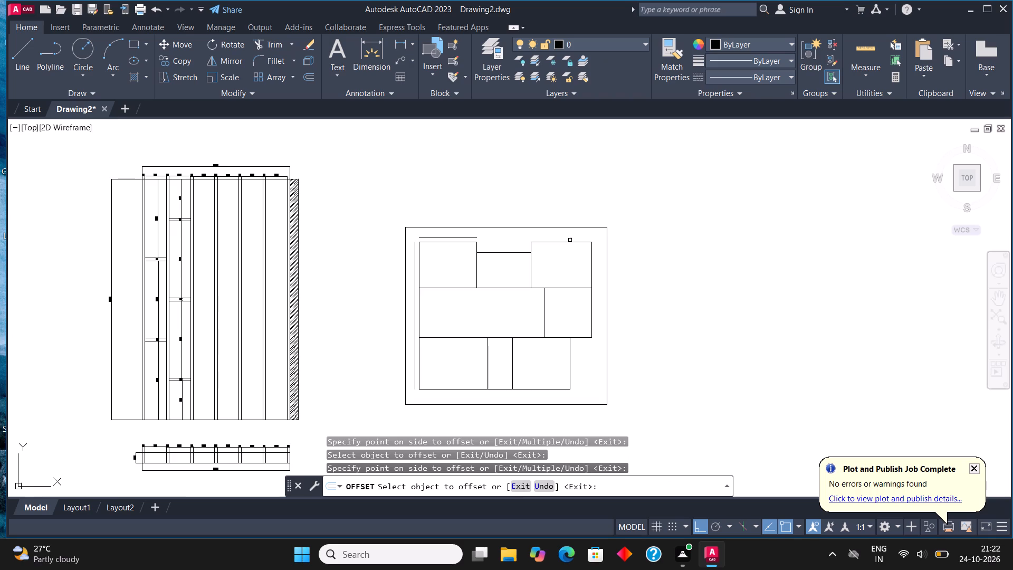
scroll(570, 240, up, 1)
click(562, 241)
click(564, 243)
click(563, 231)
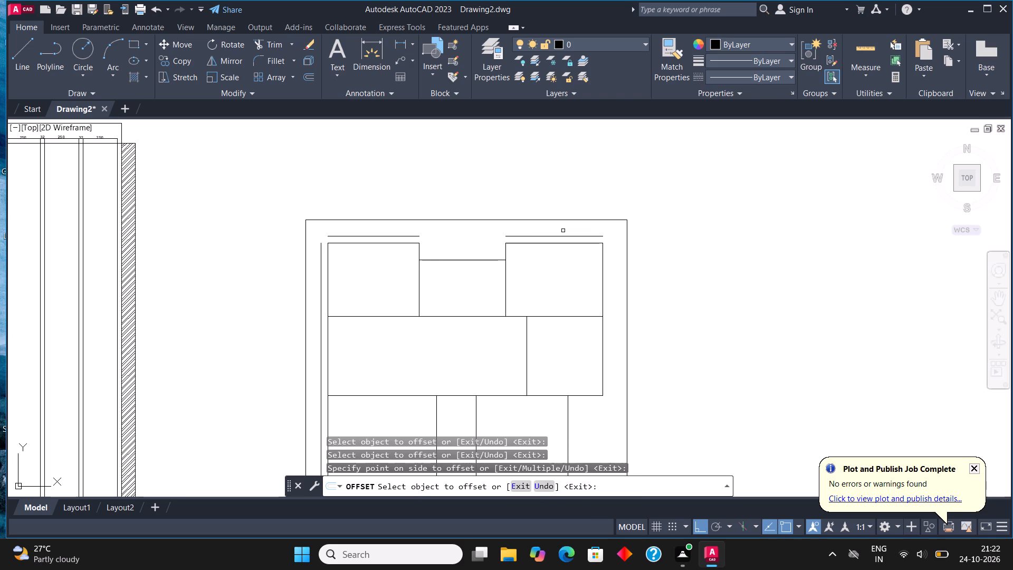
click(604, 297)
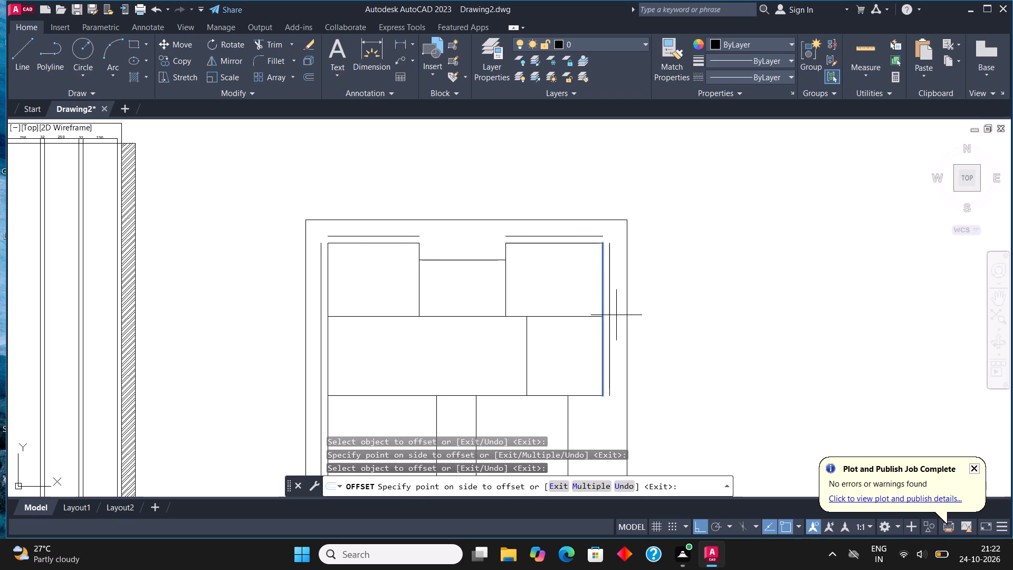
click(616, 316)
click(455, 260)
click(455, 247)
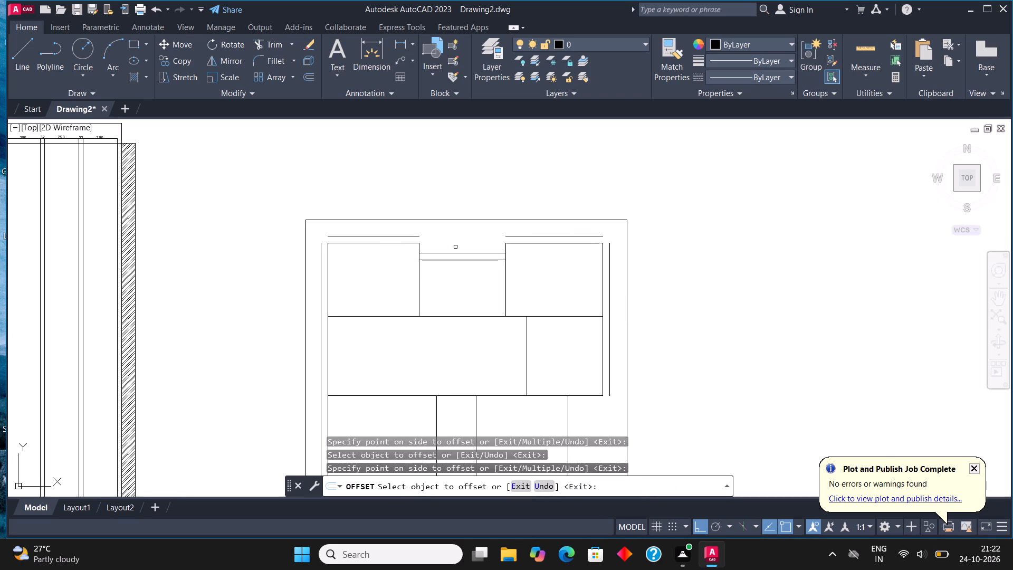
Offset the bottom band's bottom and right edges outward, and the line between middle and bottom bands downward, by the same 50.
scroll(457, 265, down, 2)
scroll(427, 382, up, 2)
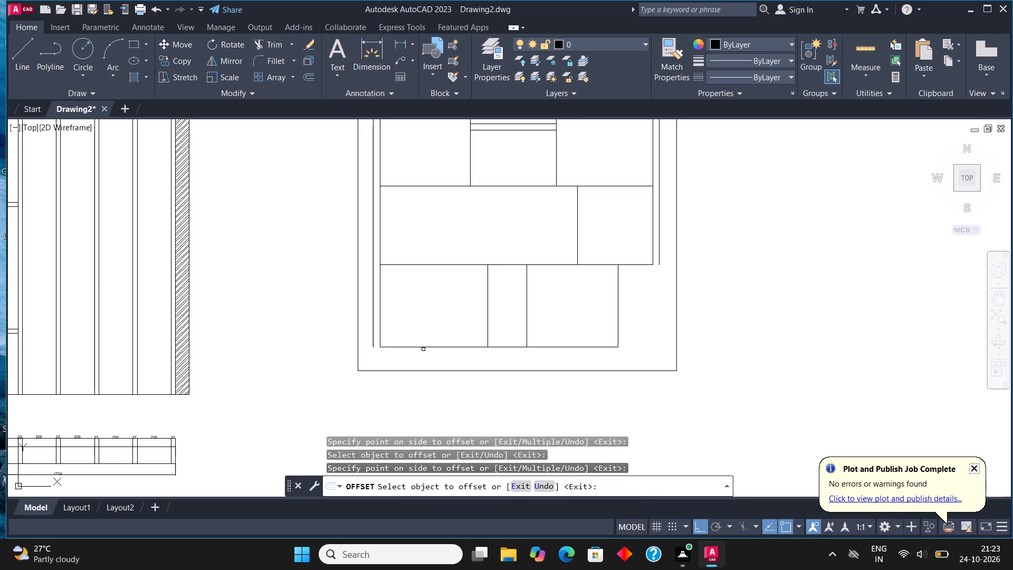
click(423, 349)
click(429, 348)
click(433, 362)
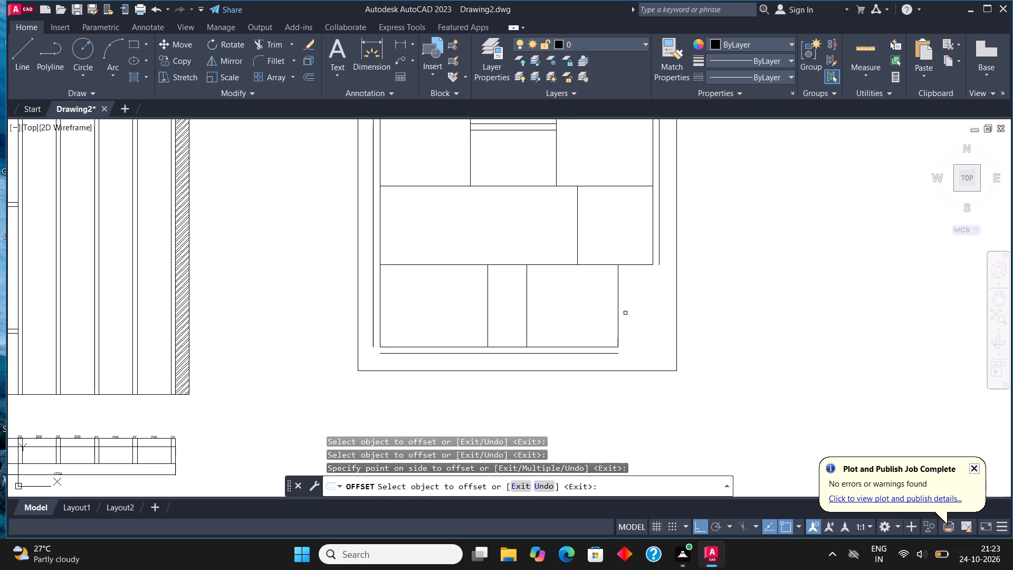
drag(615, 309, 622, 313)
drag(616, 303, 626, 312)
click(630, 318)
drag(638, 264, 643, 294)
click(643, 294)
middle_drag(577, 298, 580, 321)
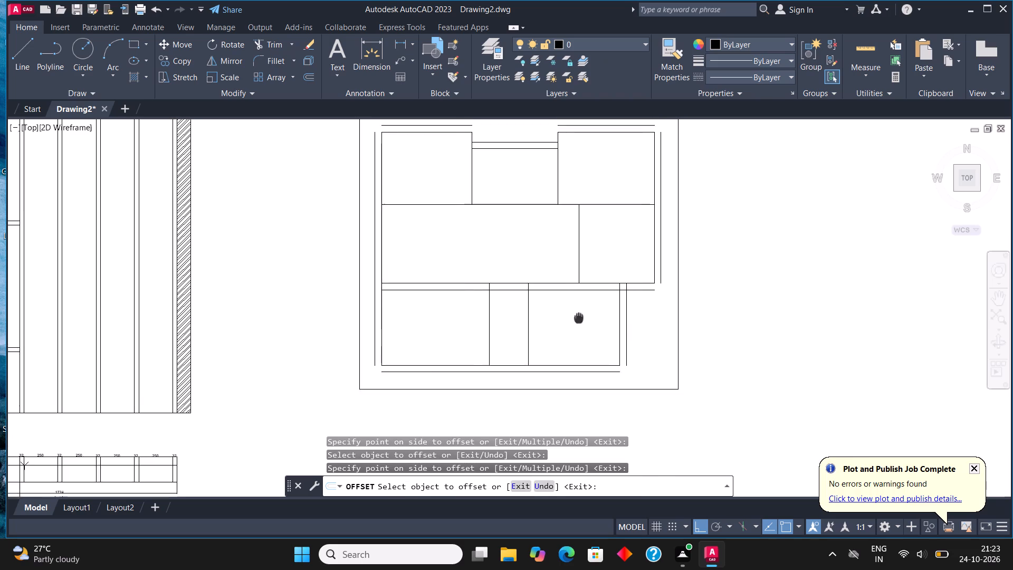
middle_drag(580, 321, 592, 379)
key(Escape)
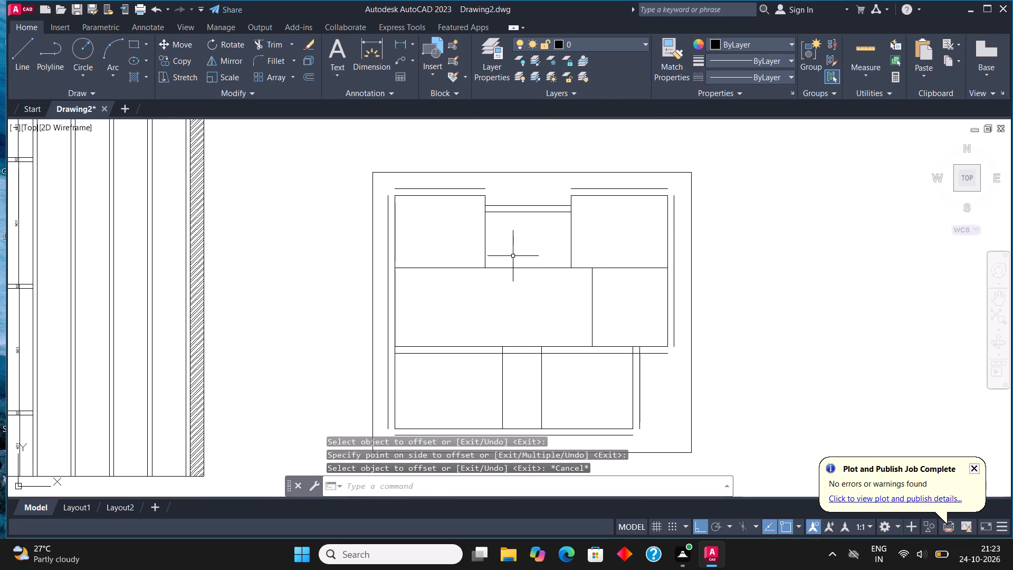
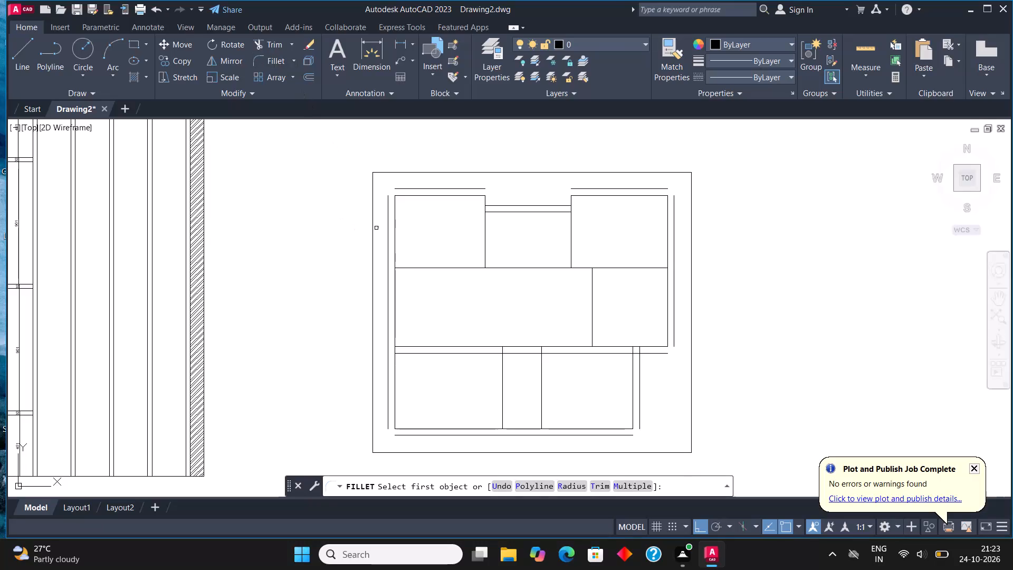
Fillet the offset left line with the offset line above the first top-band cell to close the top-left outer corner.
click(388, 223)
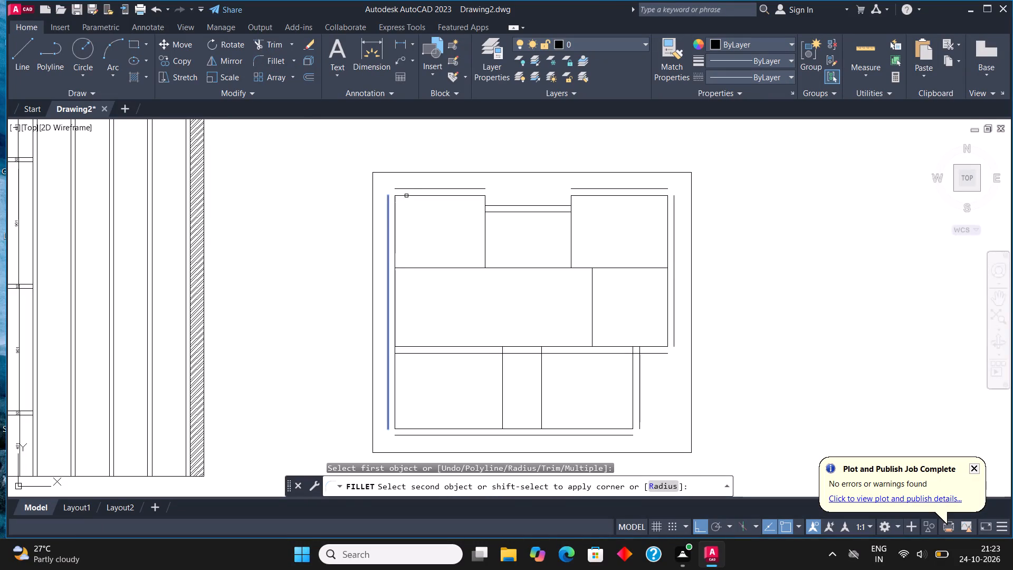
click(415, 184)
click(418, 191)
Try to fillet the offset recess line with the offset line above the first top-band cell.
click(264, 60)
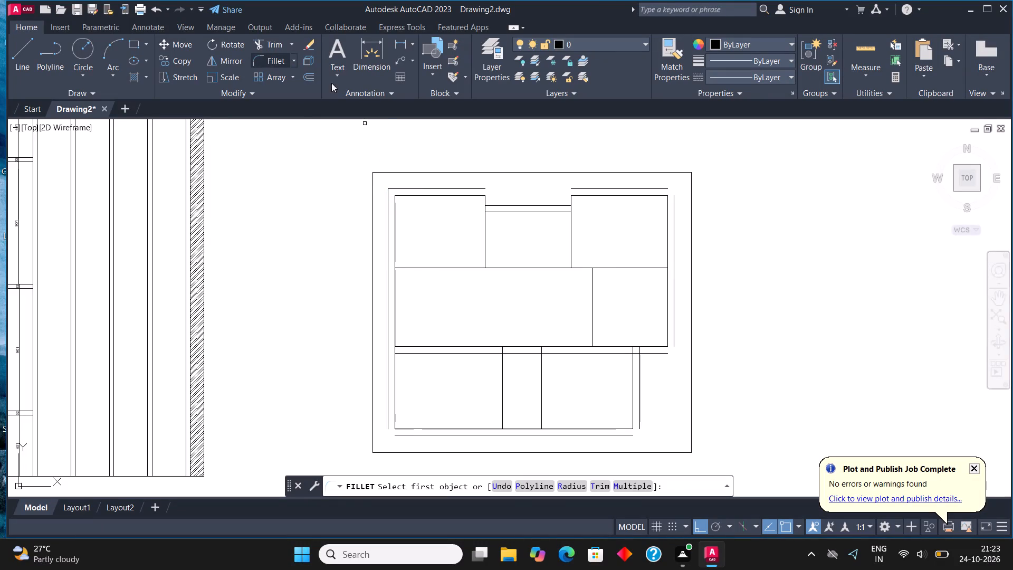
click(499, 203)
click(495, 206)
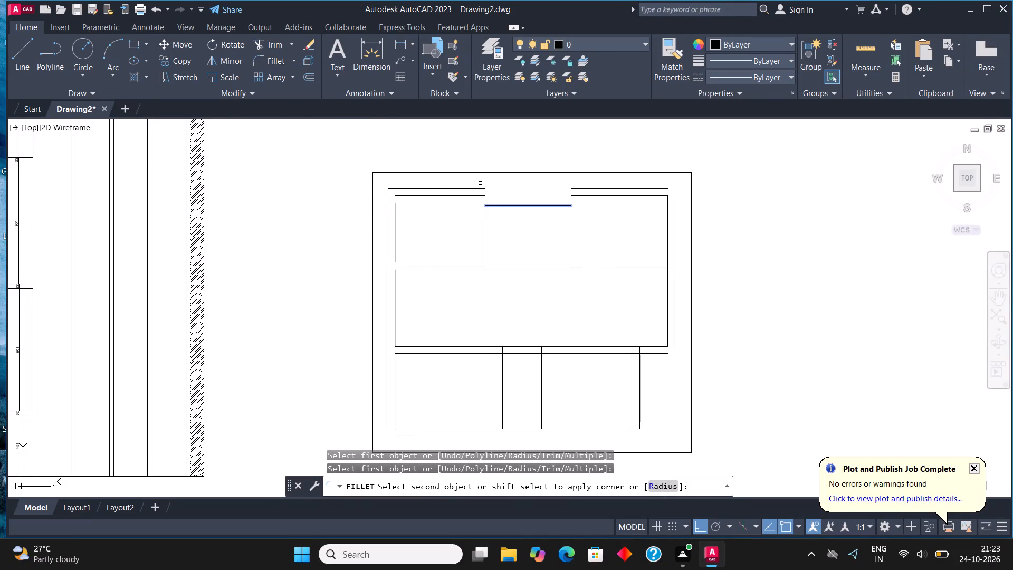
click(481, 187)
Fillet the outer offset lines into closed corners at the layout's top-right and bottom-left.
click(280, 59)
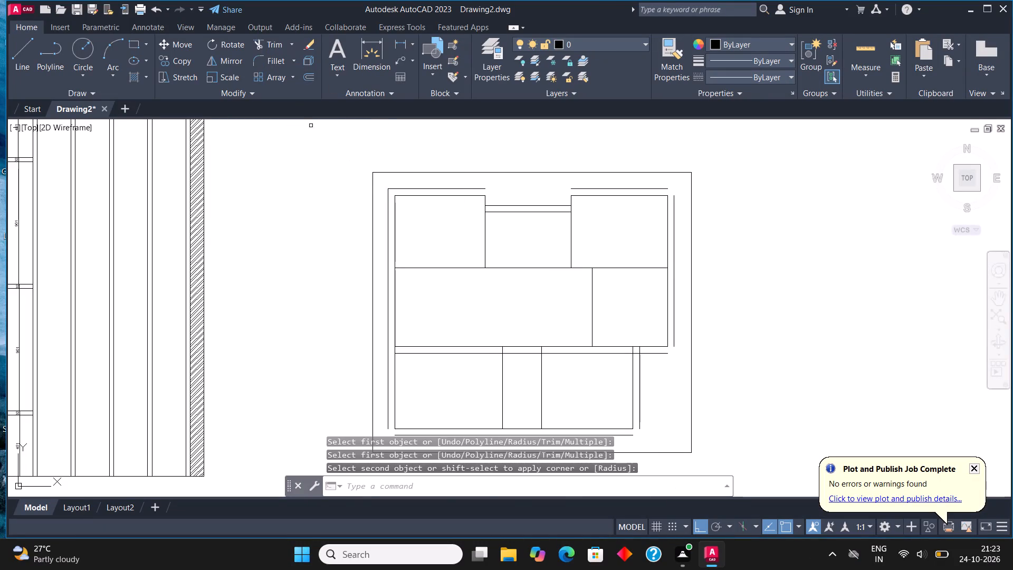
click(647, 189)
click(671, 208)
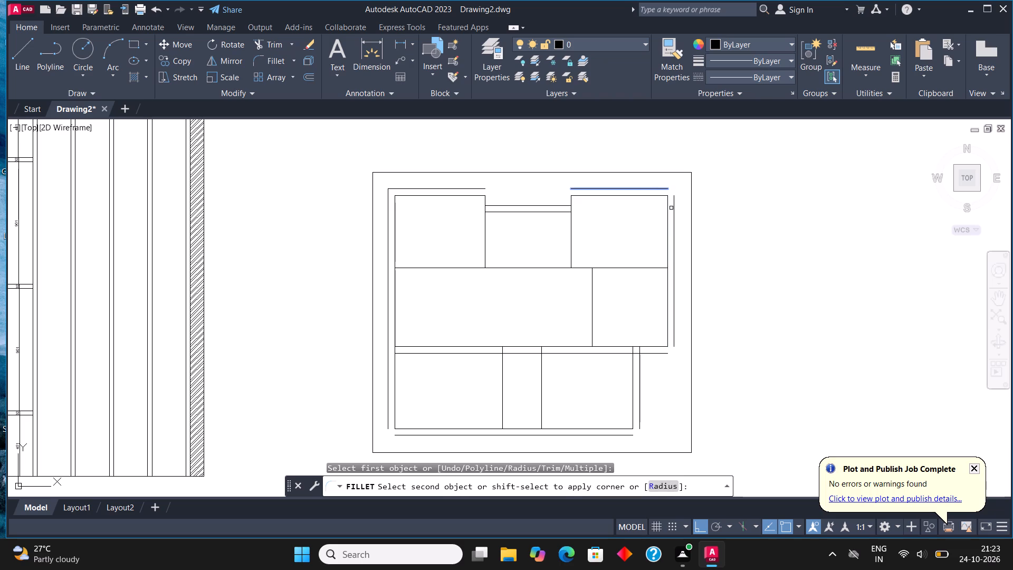
click(675, 217)
click(282, 60)
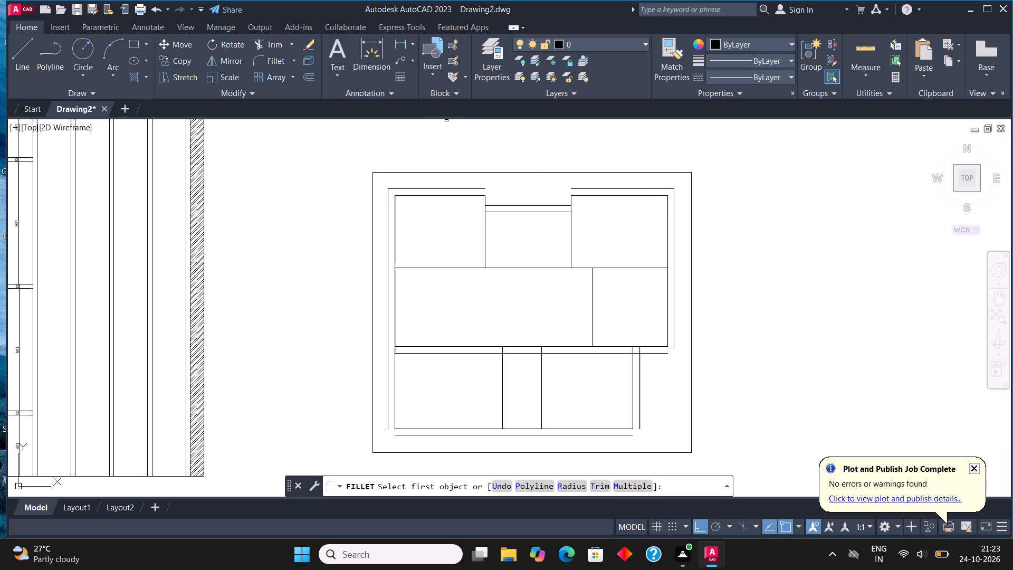
click(385, 423)
click(390, 418)
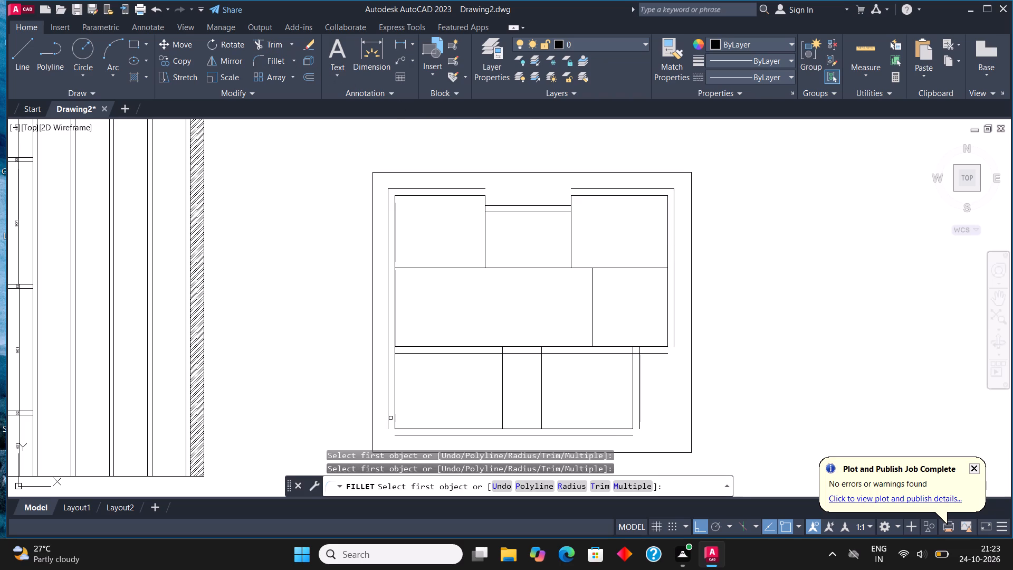
click(387, 398)
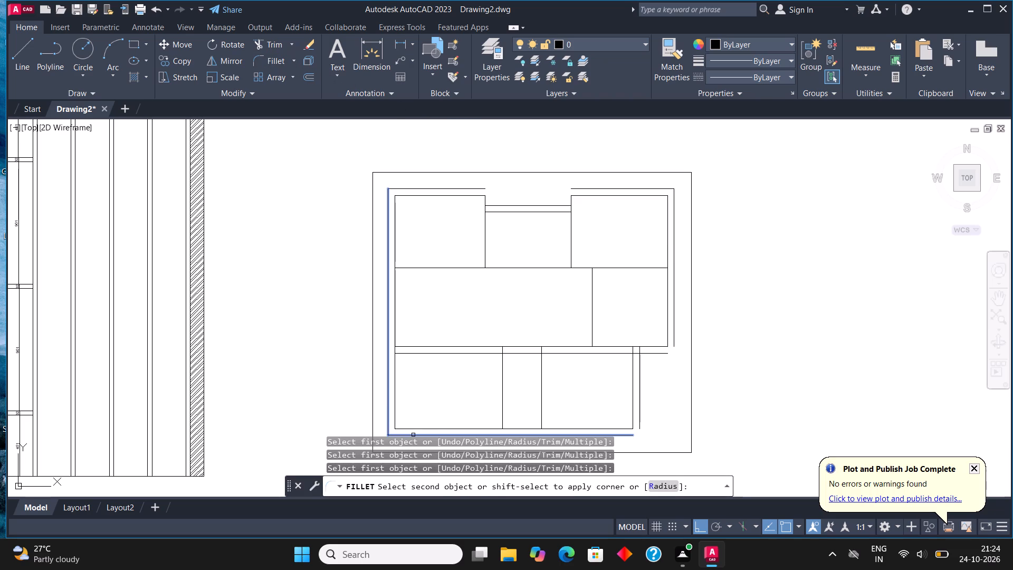
click(413, 435)
Fillet the offset lines at the bottom band's bottom-right corner and at the middle band's lower-right corner.
click(262, 60)
scroll(606, 321, down, 1)
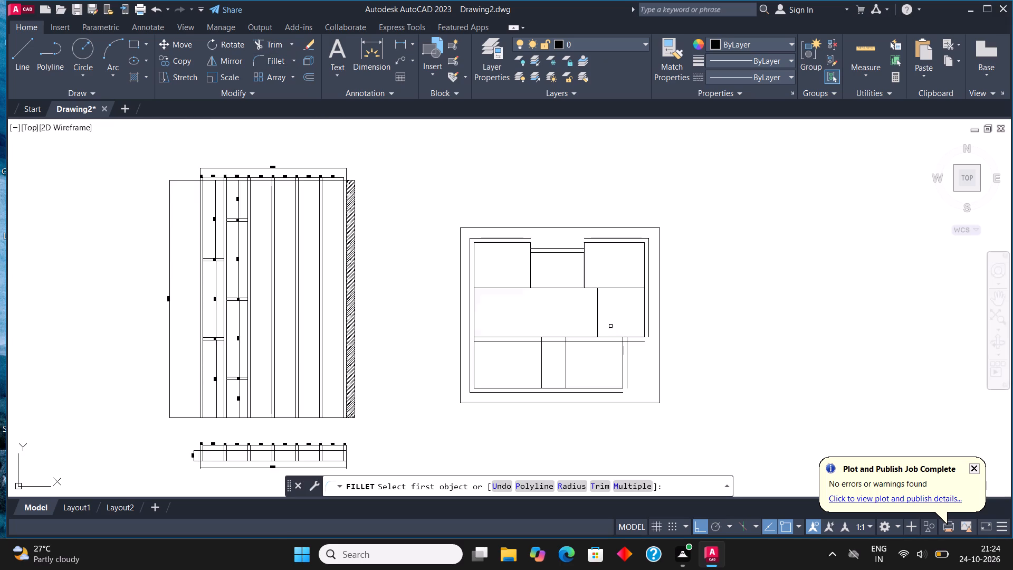
scroll(626, 395, up, 2)
click(591, 388)
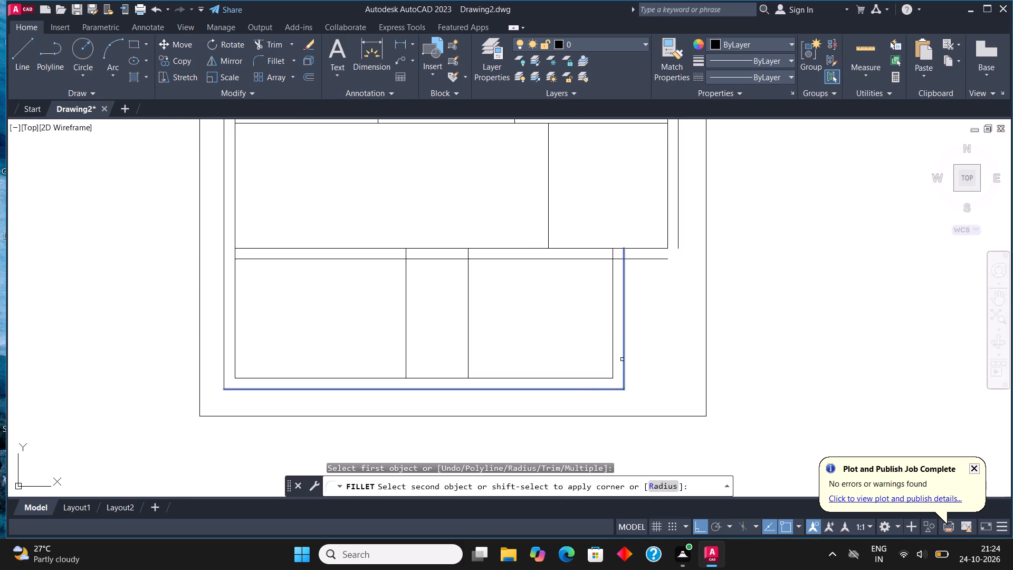
click(622, 359)
click(262, 61)
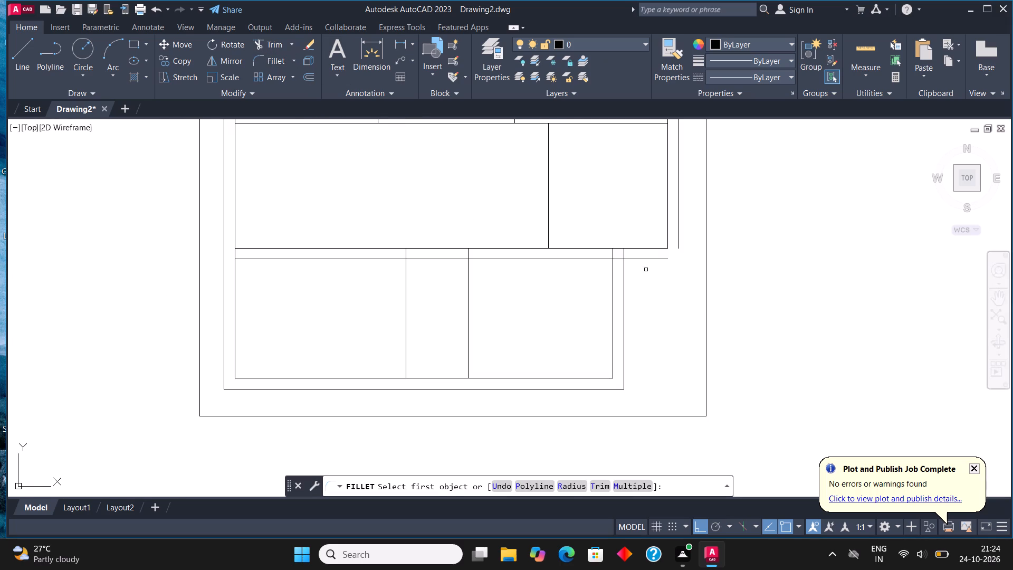
click(652, 260)
click(677, 234)
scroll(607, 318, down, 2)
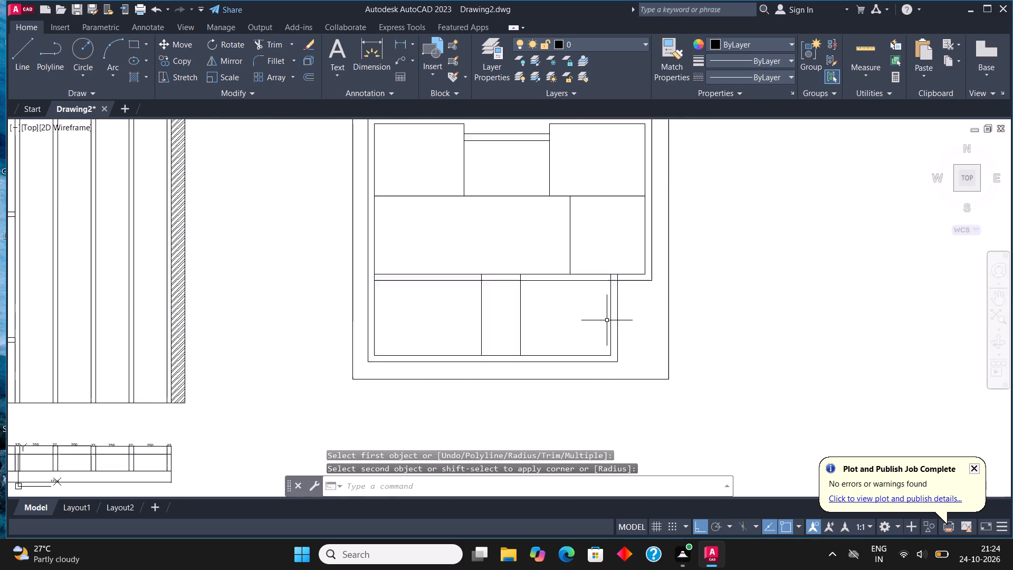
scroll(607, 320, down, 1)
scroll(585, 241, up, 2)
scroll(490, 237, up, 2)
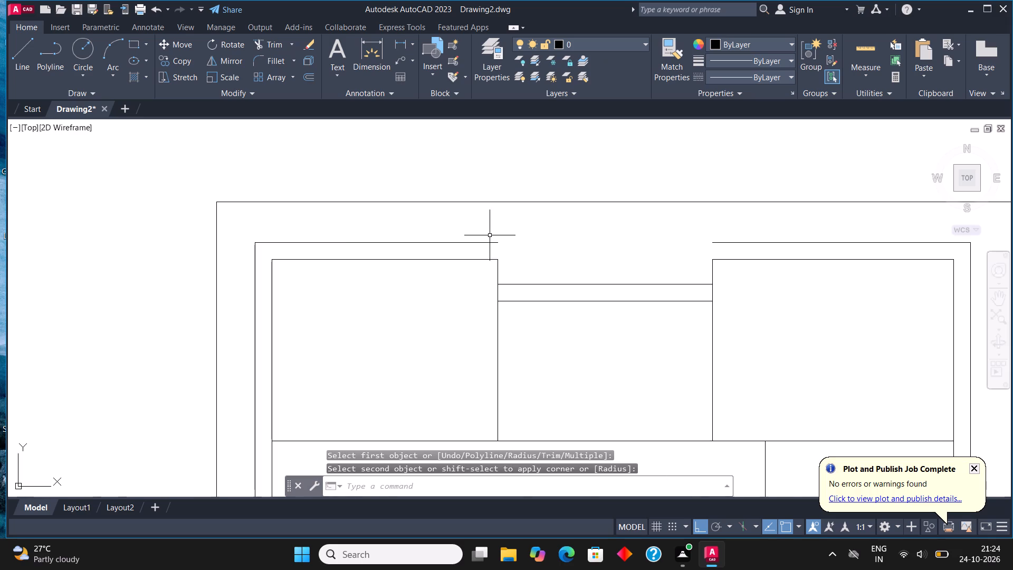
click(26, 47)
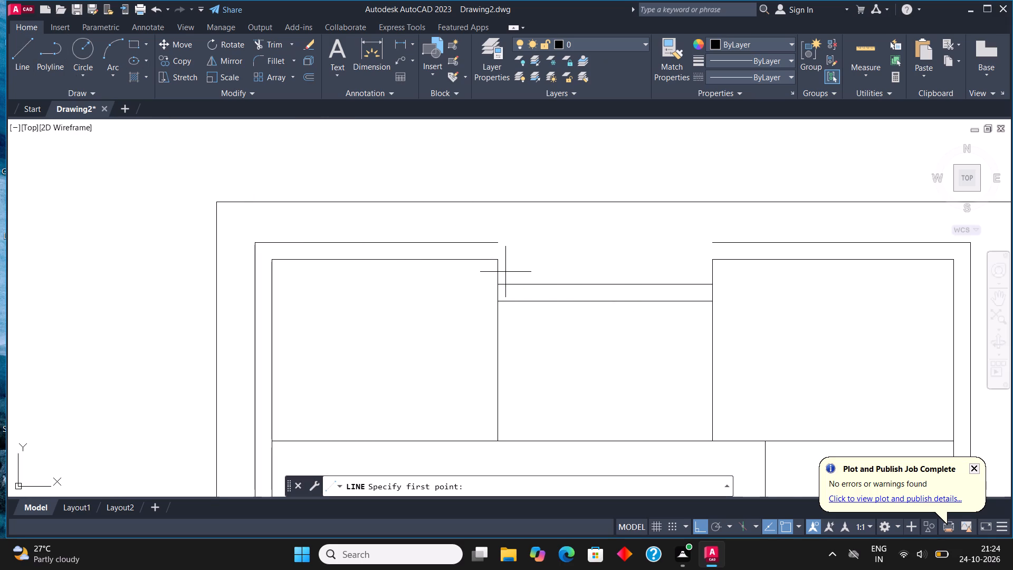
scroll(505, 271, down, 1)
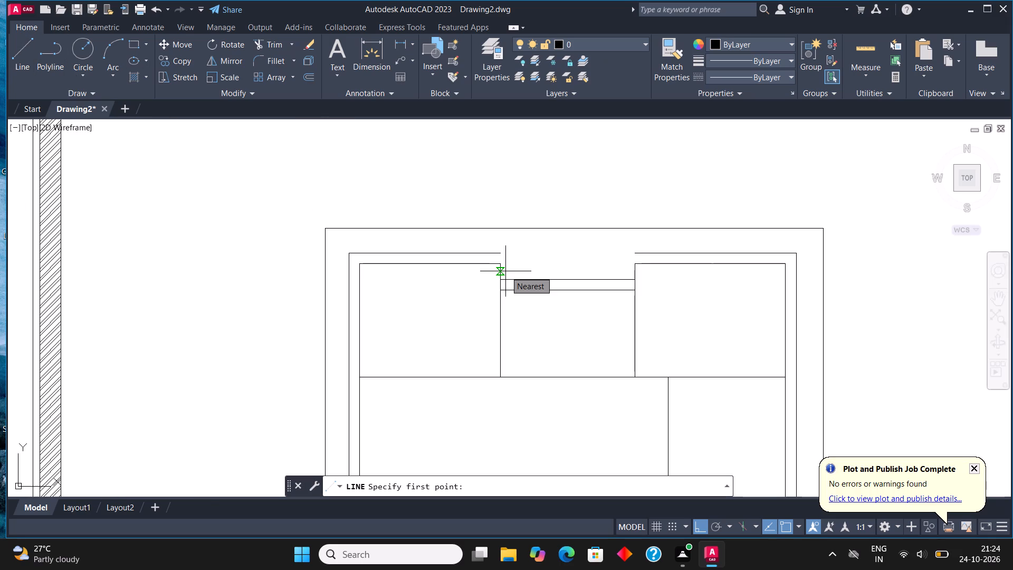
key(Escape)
Offset both top-band dividers by 25 toward the recessed centre cell.
scroll(515, 337, up, 1)
click(515, 337)
click(469, 321)
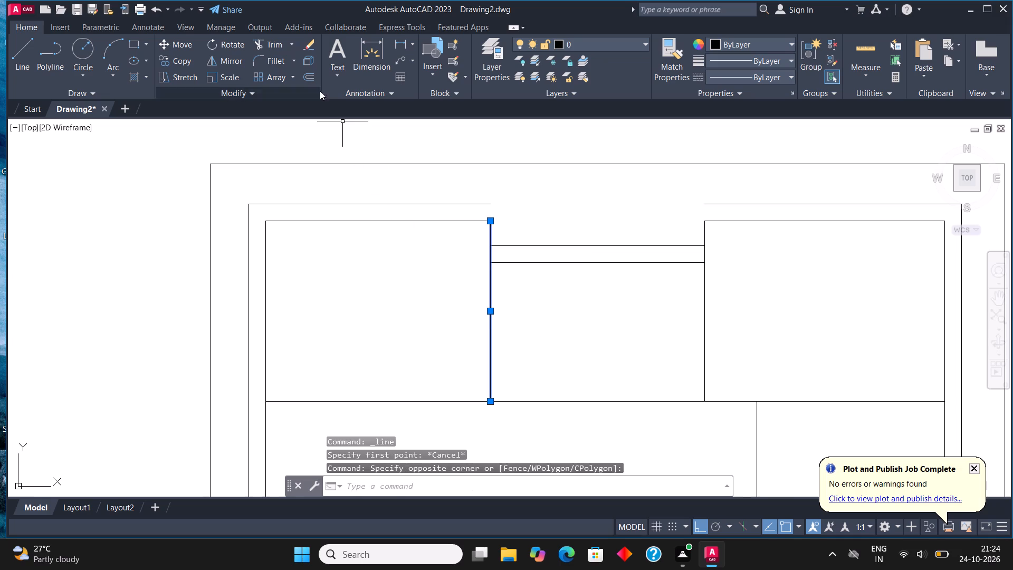
click(312, 73)
click(489, 313)
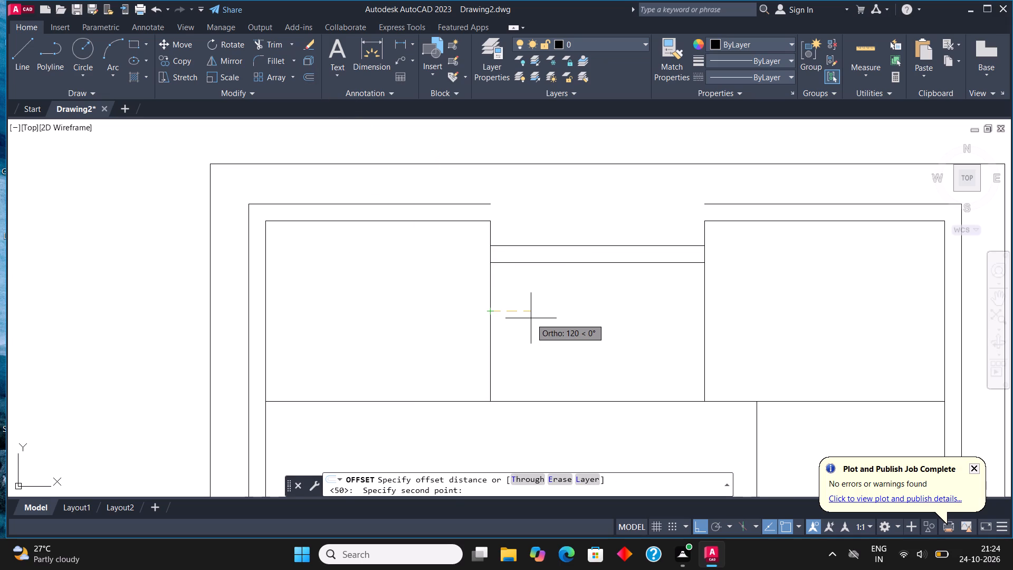
text(25)
key(Return)
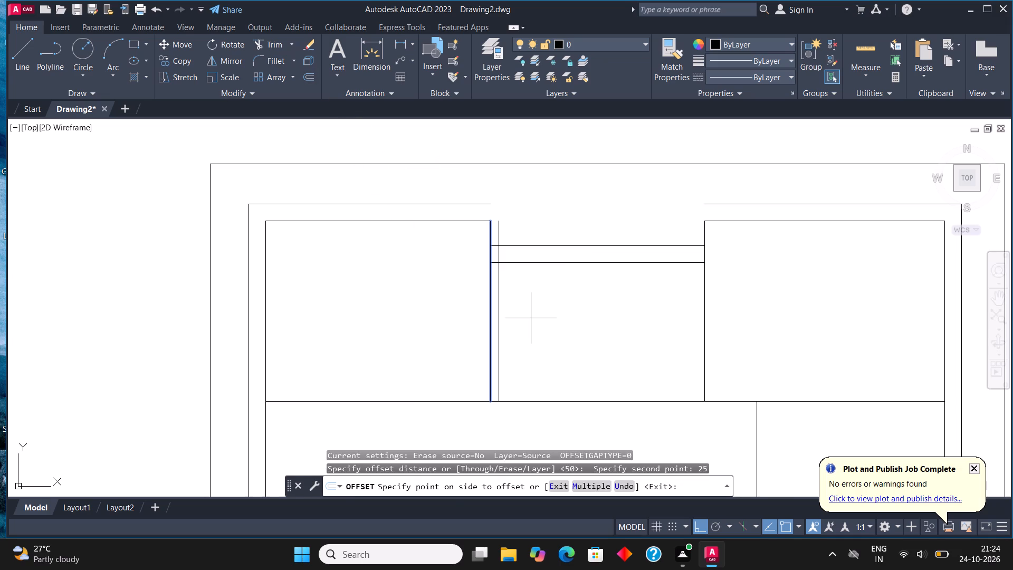
click(582, 324)
drag(706, 322, 699, 319)
drag(703, 335, 692, 327)
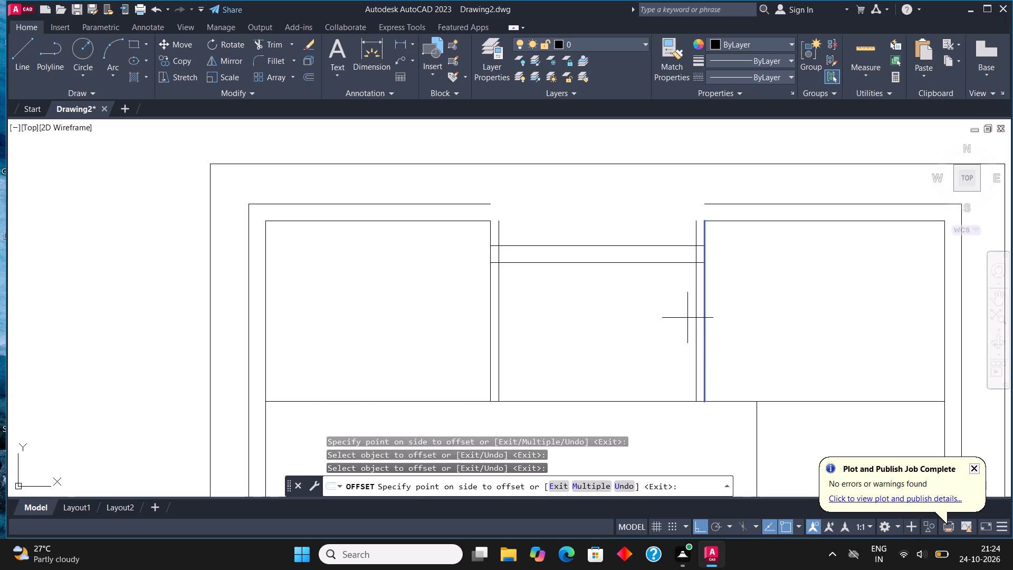
click(669, 301)
Offset the middle-band divider to its right and the two bottom-band dividers away from the narrow cell, all by 25.
scroll(633, 298, down, 2)
click(682, 382)
click(694, 386)
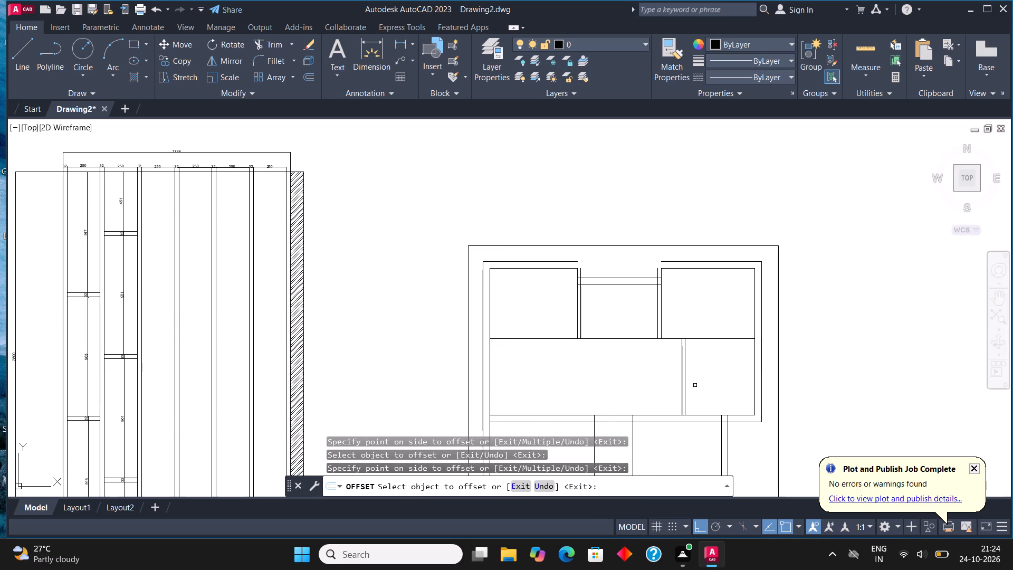
scroll(629, 293, down, 1)
scroll(611, 410, up, 2)
drag(597, 378, 589, 373)
click(582, 368)
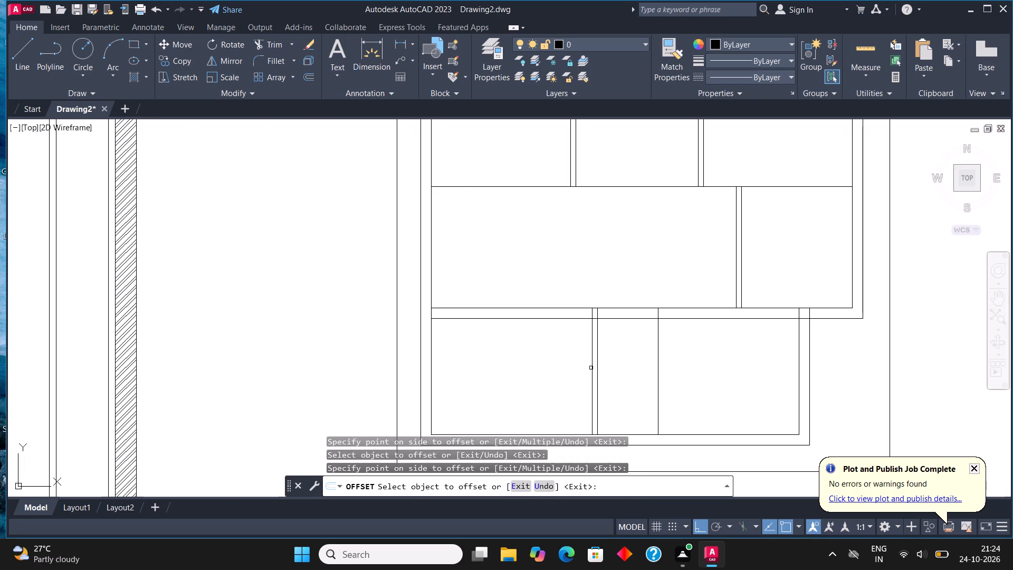
click(657, 363)
click(670, 375)
Offset the line between the top and middle bands downward by the same 25.
scroll(631, 299, down, 3)
scroll(635, 326, up, 1)
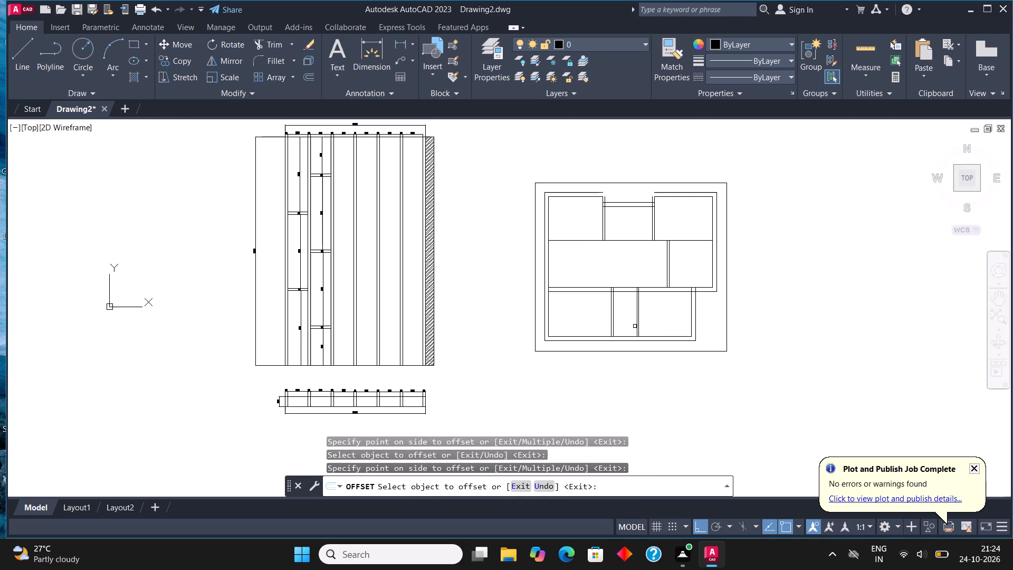
scroll(582, 236, up, 1)
click(582, 243)
click(582, 273)
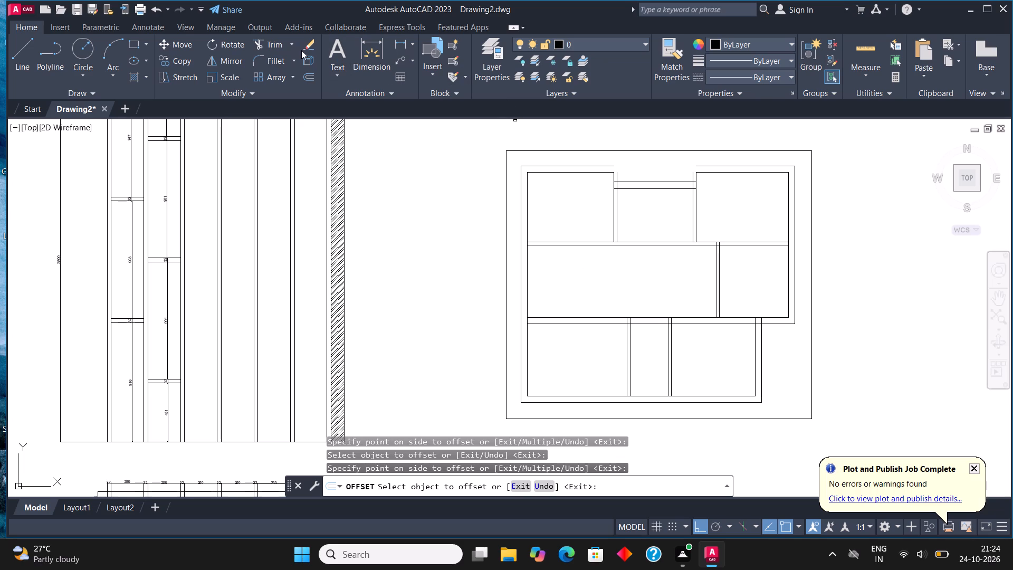
Fillet the outer top lines with the new divider offsets to close the upper corners on both sides of the recess.
click(279, 61)
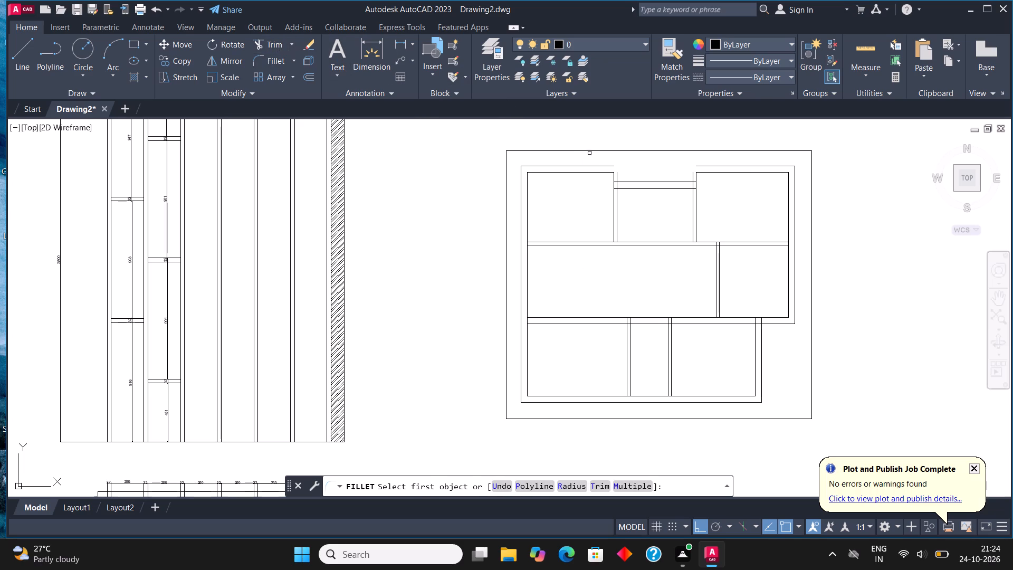
scroll(599, 166, up, 2)
click(615, 167)
click(639, 193)
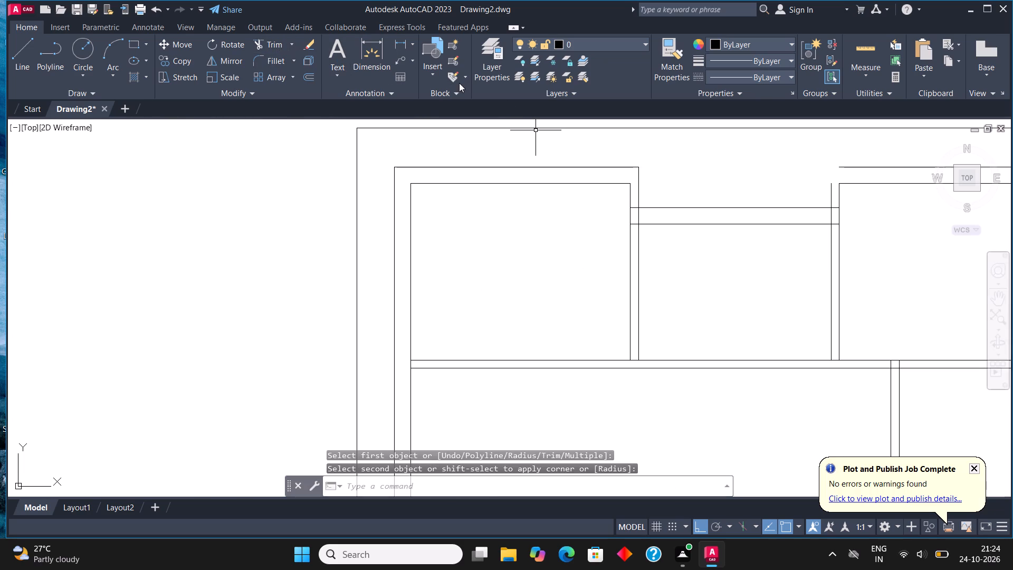
click(280, 57)
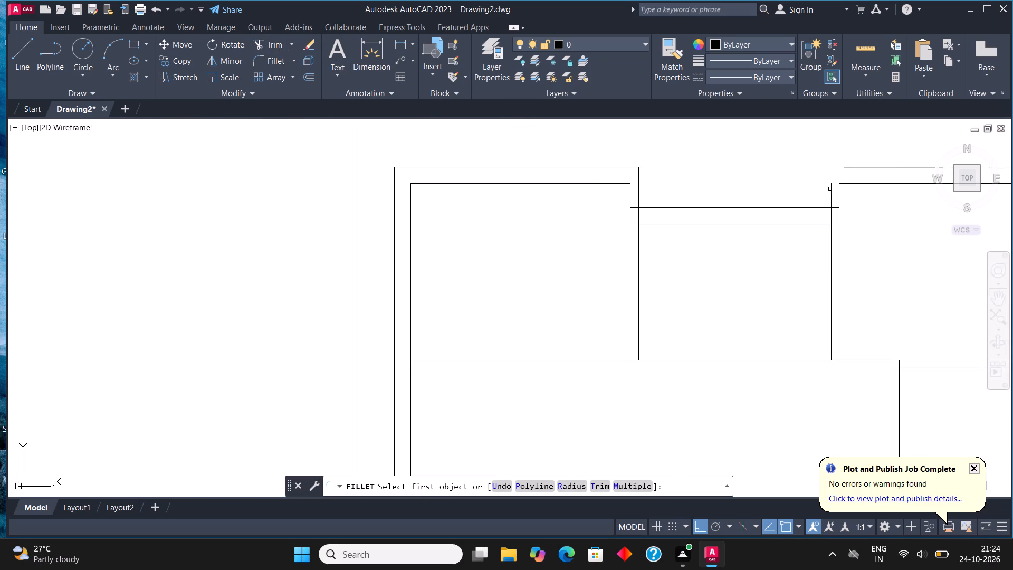
click(830, 189)
click(849, 167)
scroll(681, 197, down, 2)
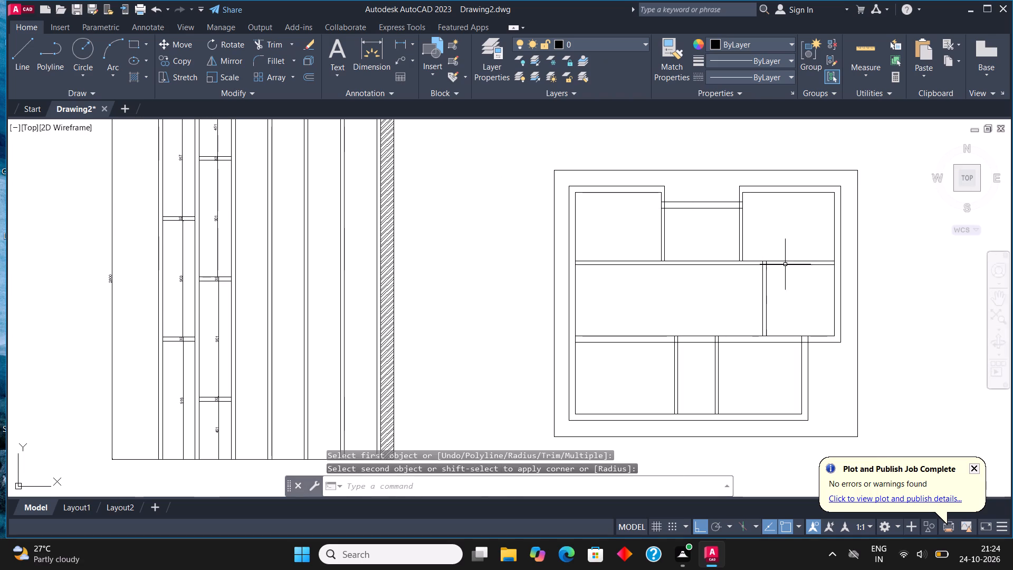
Trim the bottom-band dividers and right-edge lines where they cross the double line beneath the middle band.
middle_drag(796, 275, 720, 259)
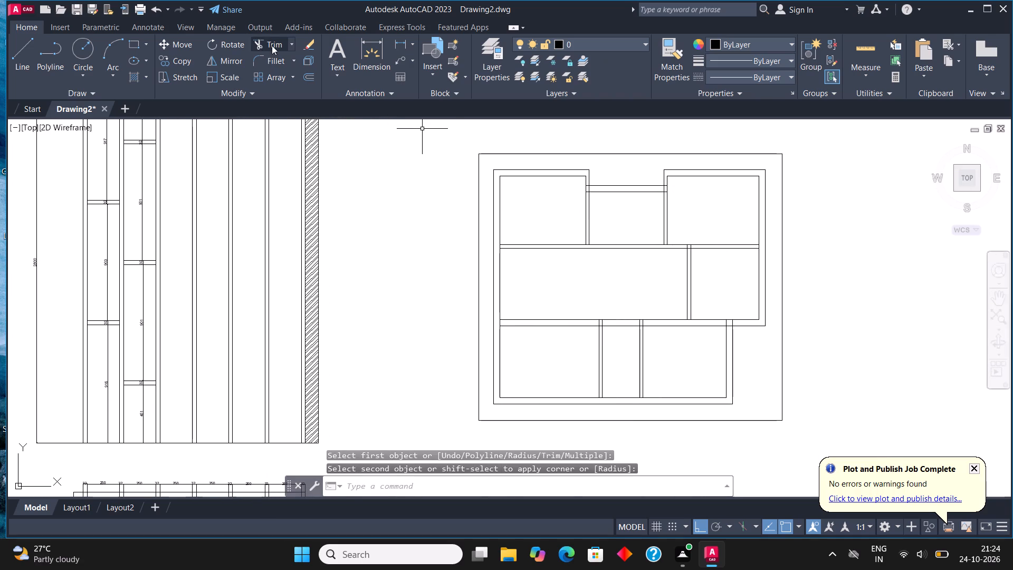
click(272, 45)
scroll(608, 332, up, 2)
drag(563, 313, 585, 313)
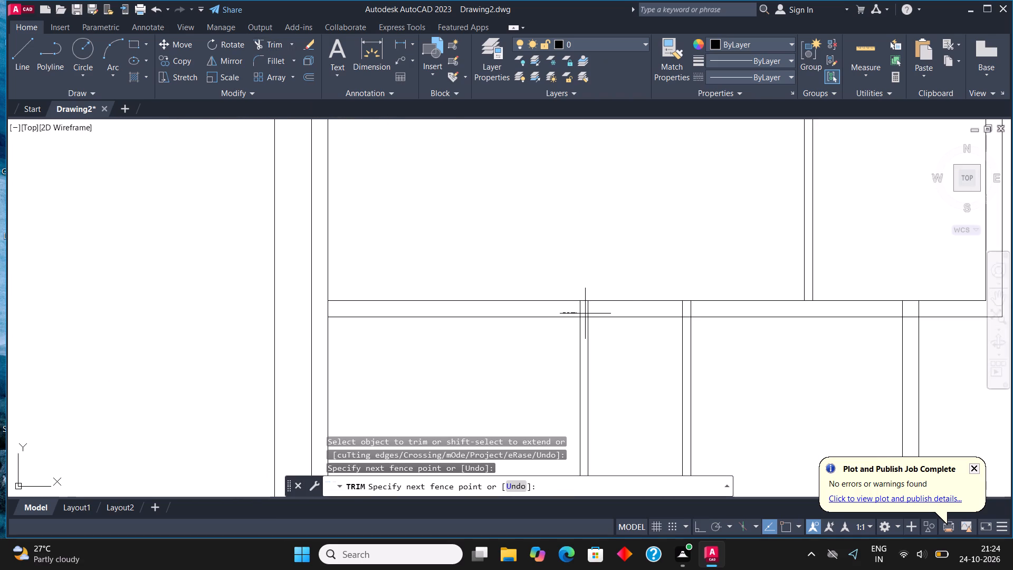
drag(585, 313, 720, 309)
scroll(709, 313, down, 2)
scroll(806, 299, up, 2)
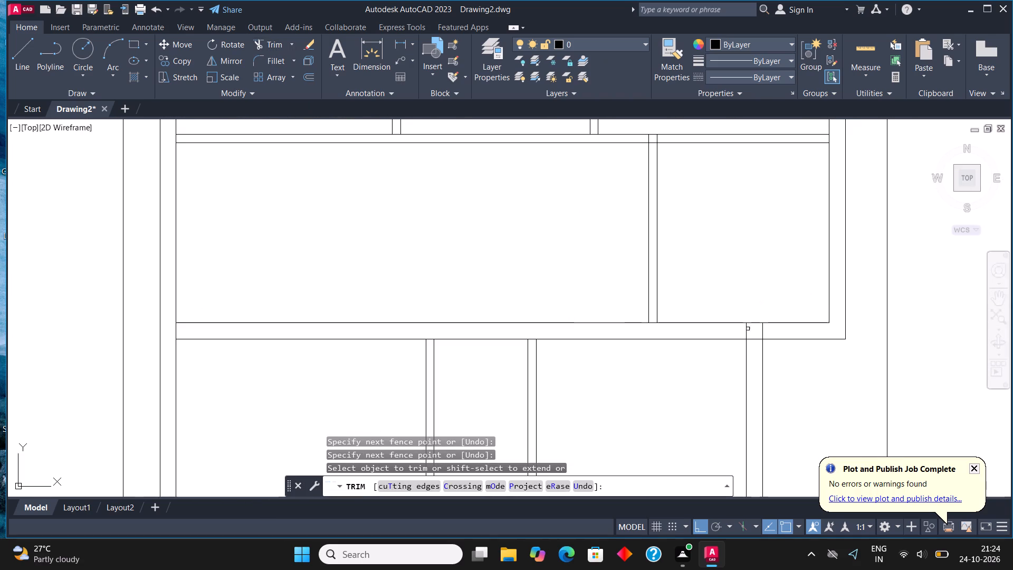
drag(743, 330, 769, 334)
Trim the middle-band divider's ends inside the double line between the top and middle bands.
scroll(749, 344, down, 2)
scroll(718, 263, up, 3)
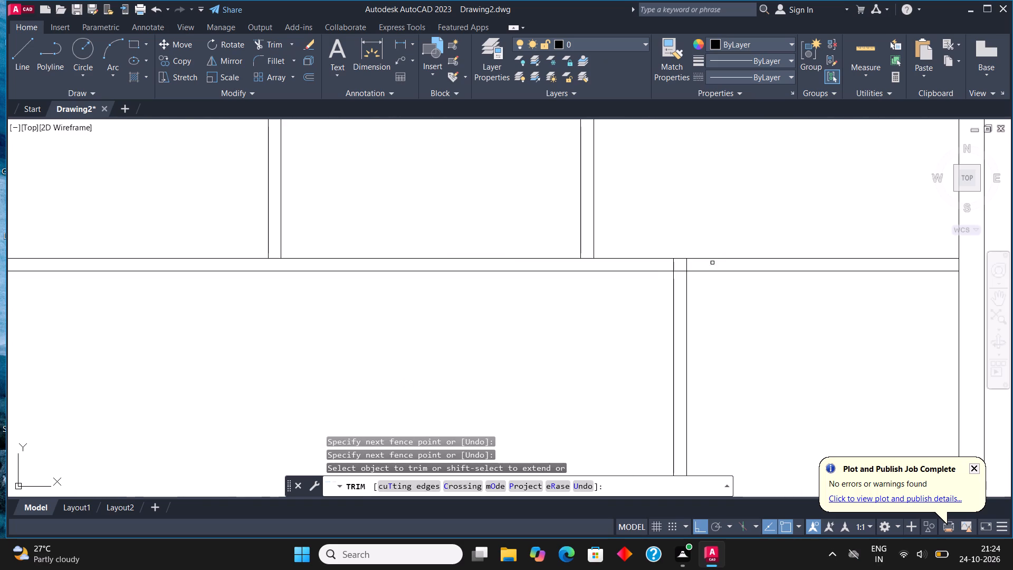
drag(665, 264, 705, 268)
scroll(680, 308, down, 3)
Trim the ends of the two recess lines where they run through the double dividers on both sides.
scroll(575, 232, up, 3)
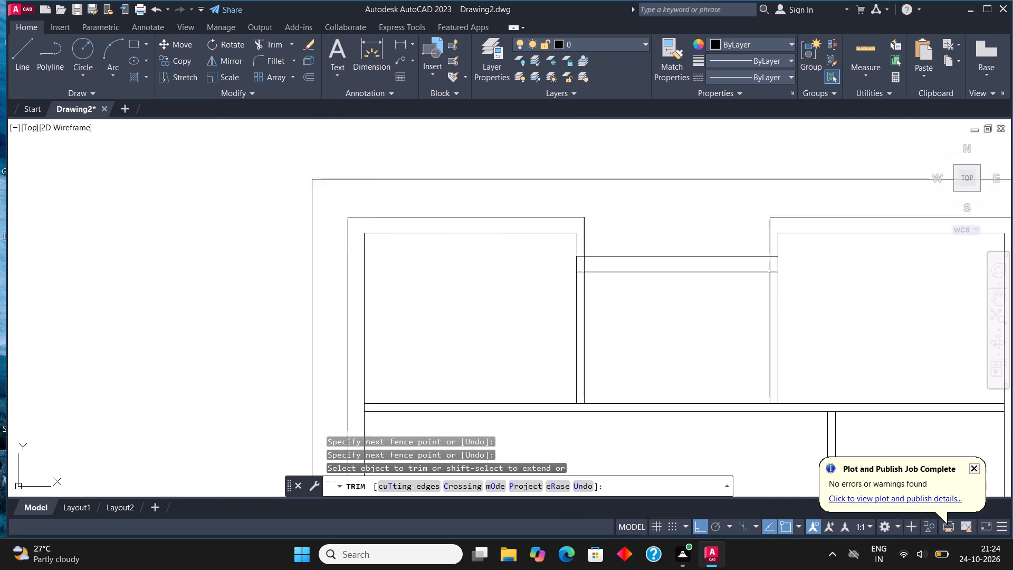
drag(587, 258, 587, 302)
scroll(589, 300, down, 3)
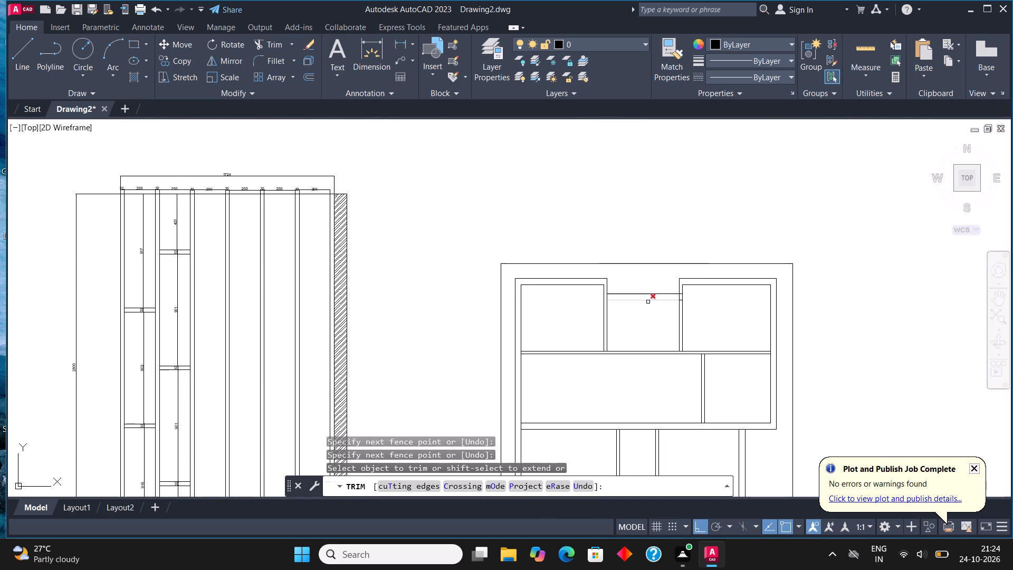
scroll(695, 302, up, 4)
drag(583, 238, 583, 302)
scroll(583, 305, down, 4)
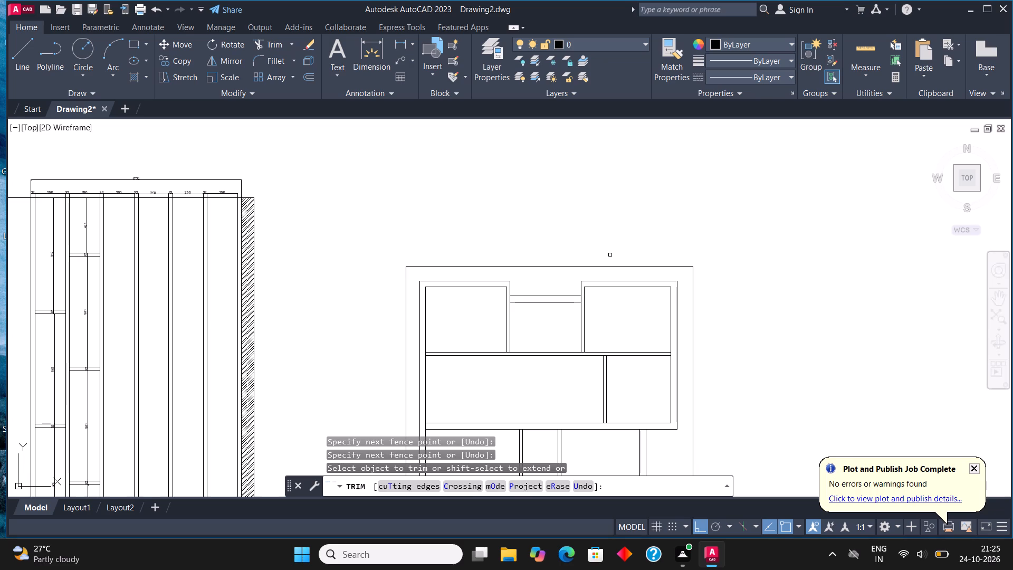
scroll(778, 25, down, 2)
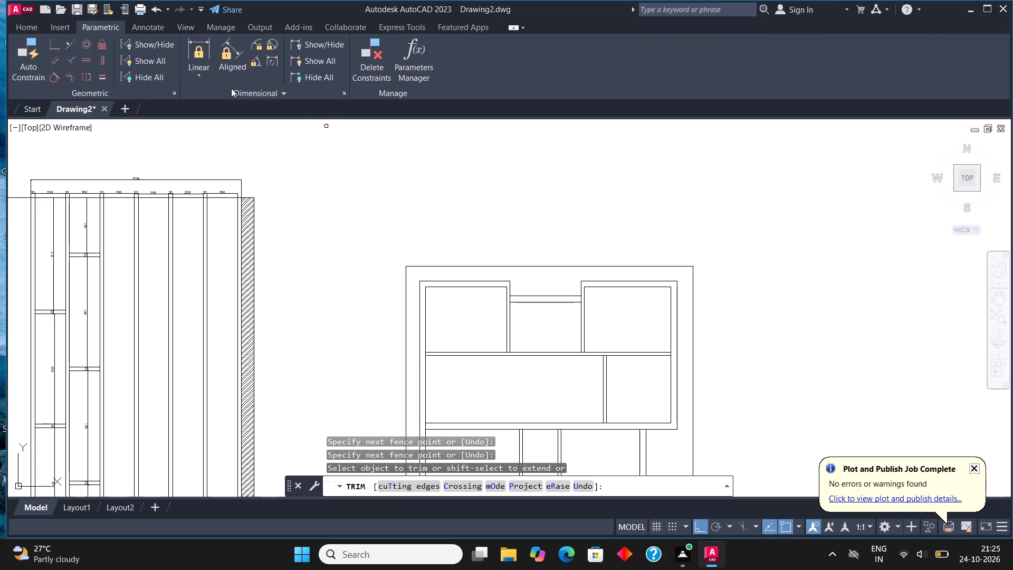
Check the partition joints across the bottom, middle and top bands of the layout, and end trimming.
click(30, 27)
middle_drag(485, 298, 465, 225)
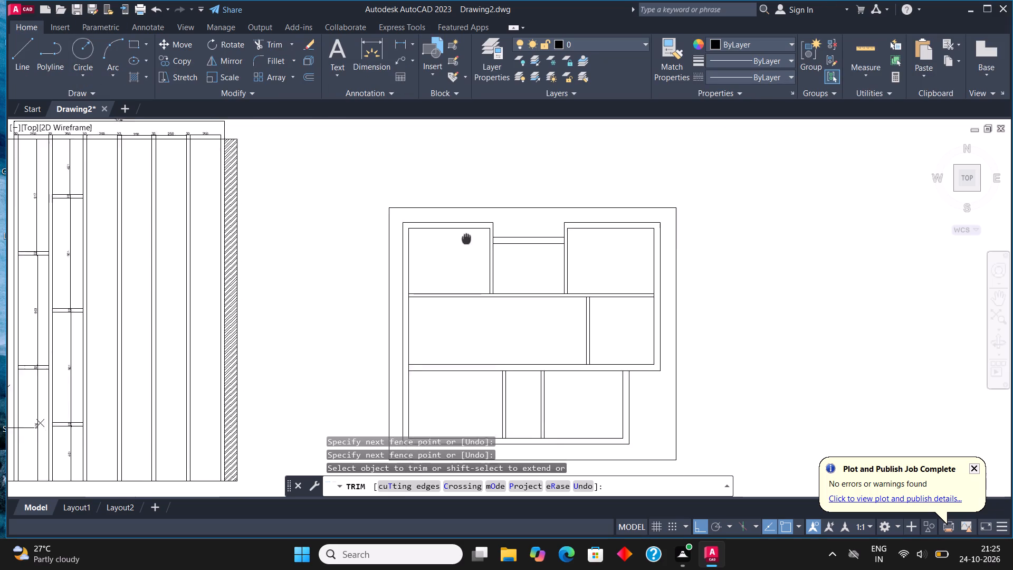
middle_drag(465, 225, 464, 212)
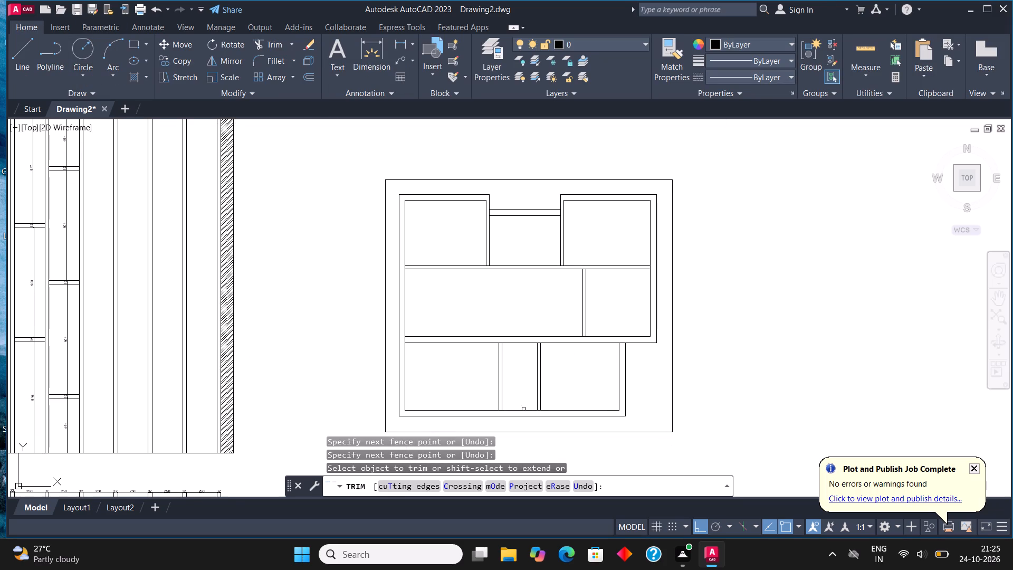
scroll(542, 422, up, 2)
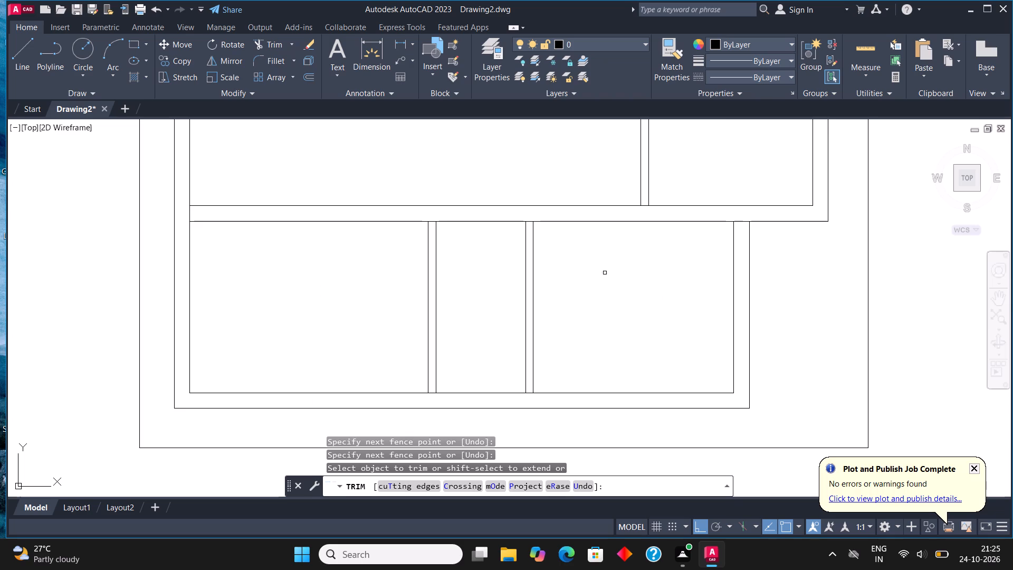
scroll(555, 335, down, 2)
middle_drag(599, 242, 603, 328)
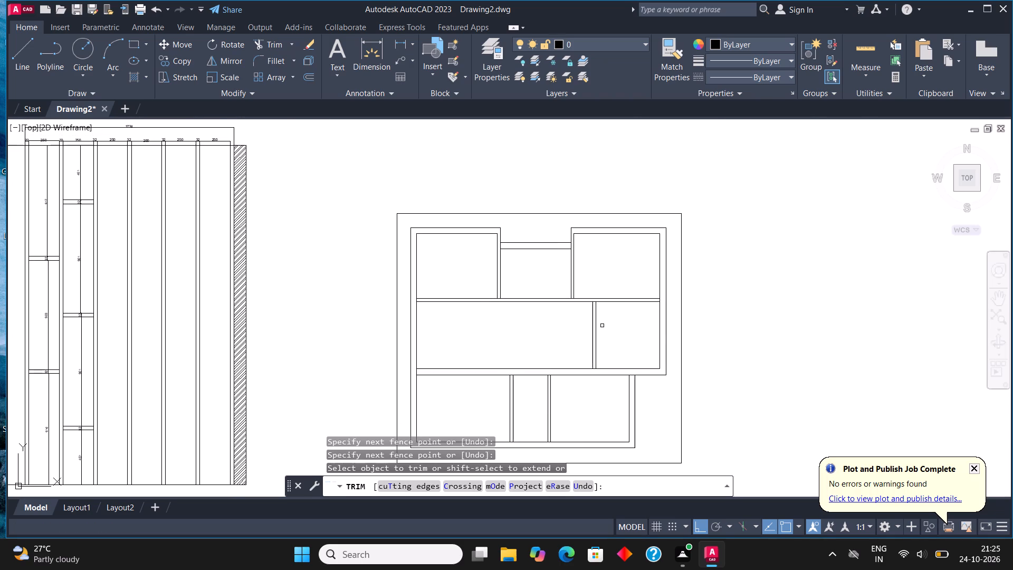
key(Escape)
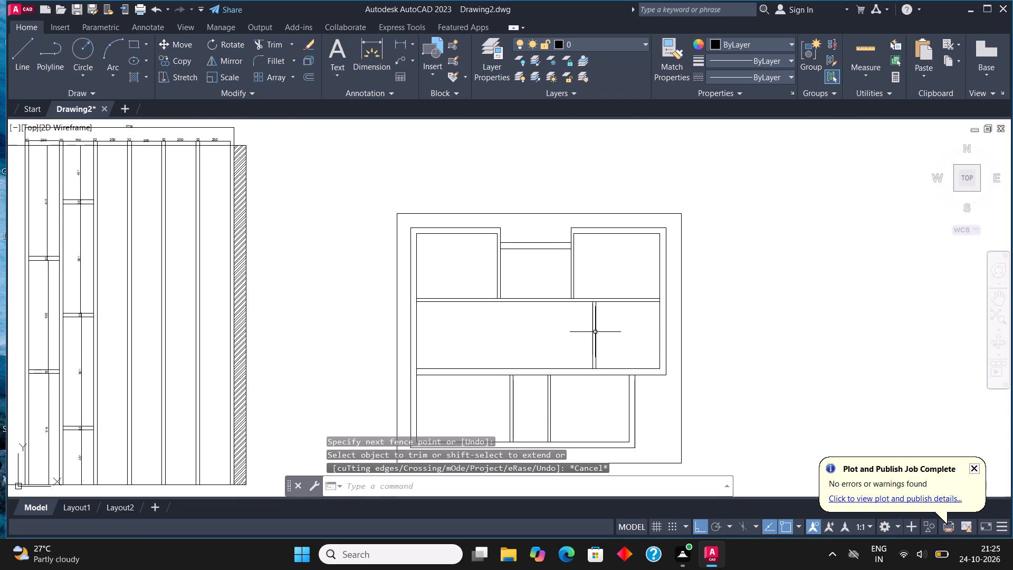
Insert the imperial door, toilet and tree blocks from the tool palettes into the empty space beside the partition layout.
scroll(460, 299, down, 3)
scroll(569, 293, up, 2)
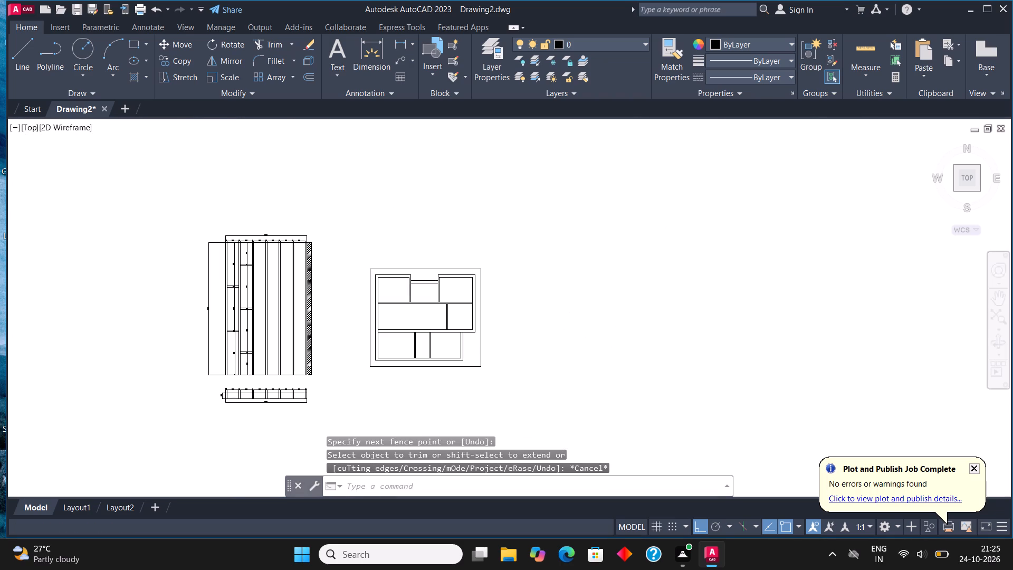
text(TOO)
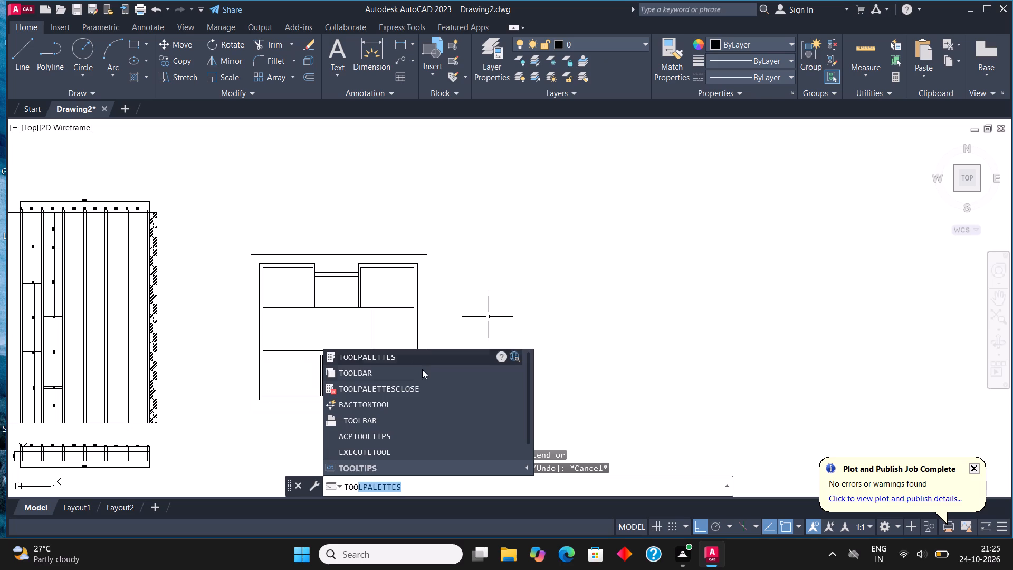
click(397, 359)
click(568, 121)
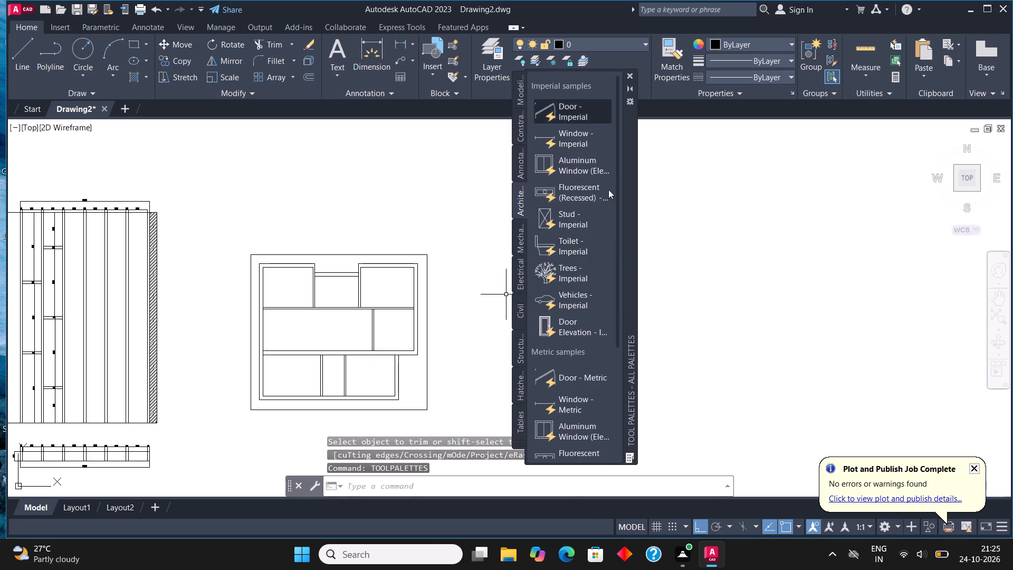
click(655, 266)
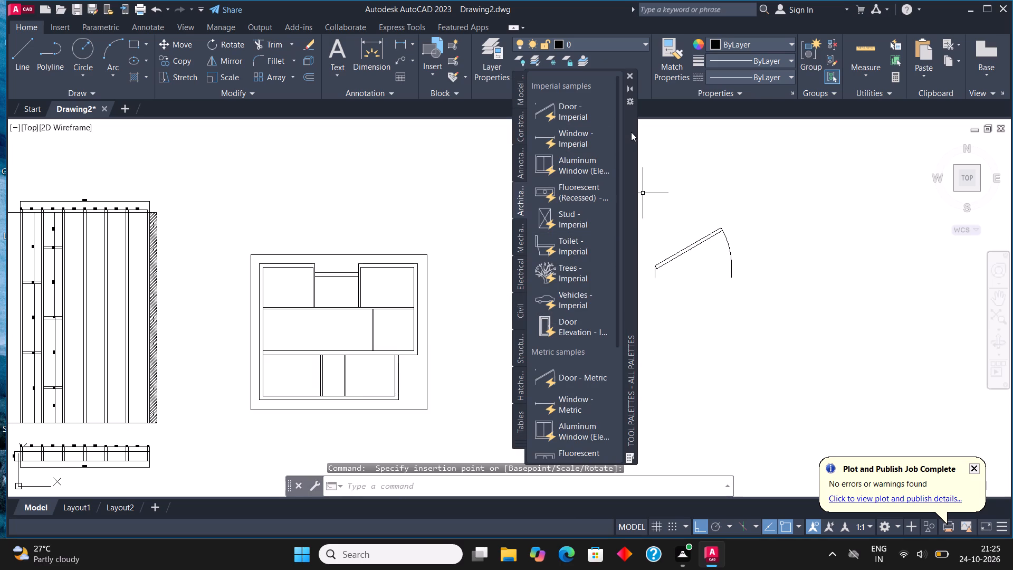
click(568, 250)
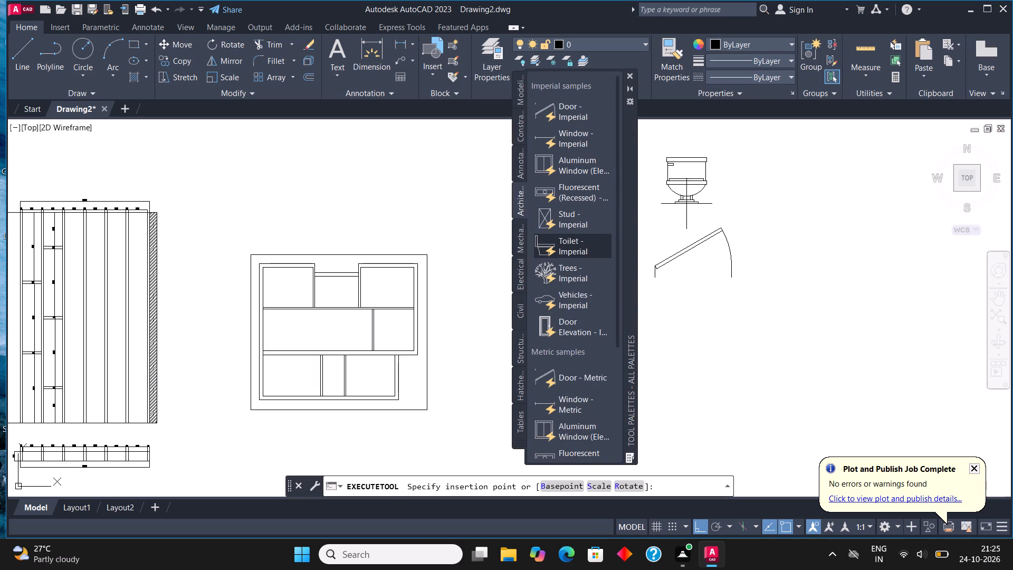
click(685, 199)
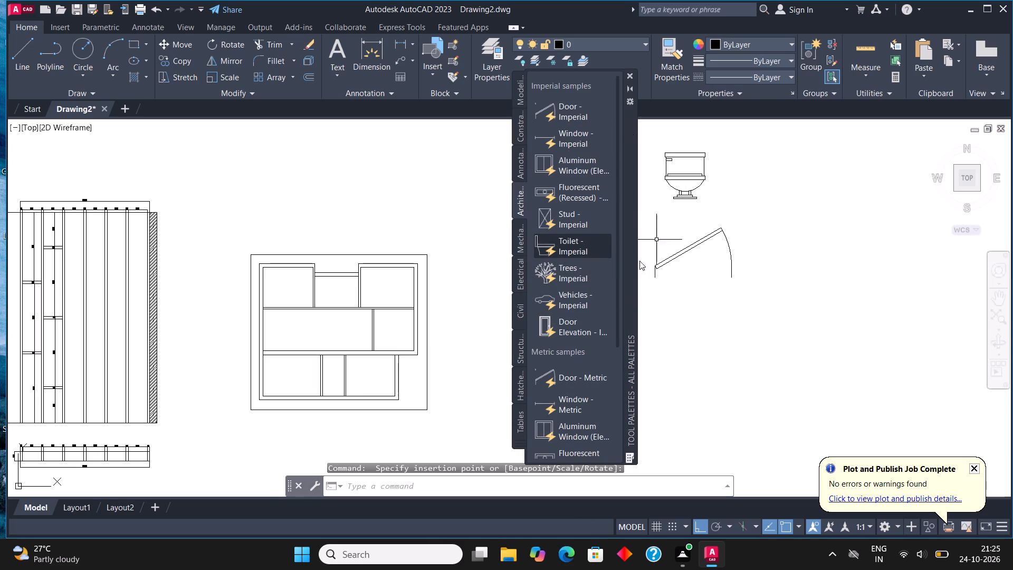
click(569, 274)
click(687, 336)
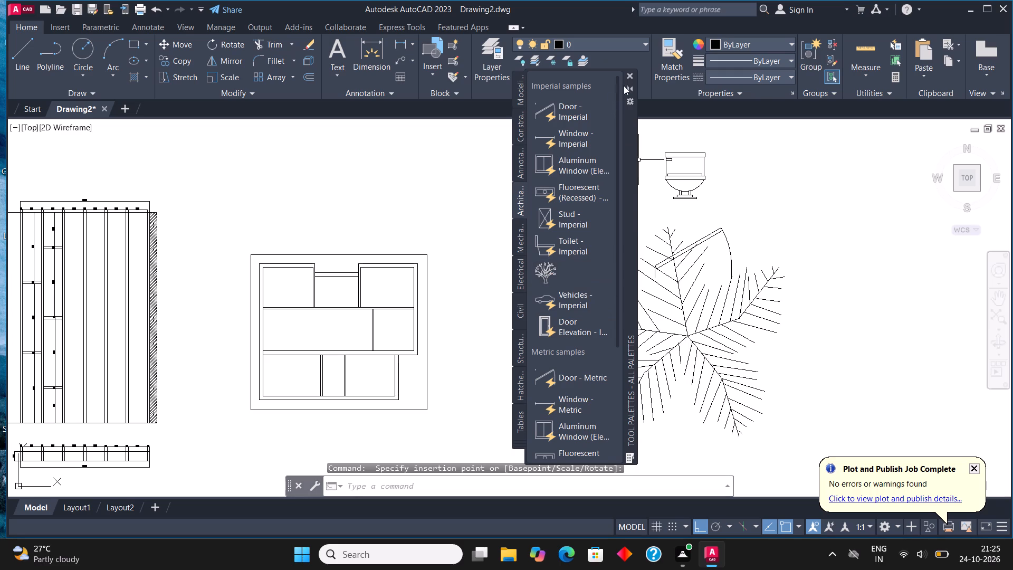
click(629, 73)
Scale the oversized tree block down to a small plant symbol, using a freely picked factor.
scroll(547, 255, down, 3)
scroll(603, 305, up, 2)
click(566, 270)
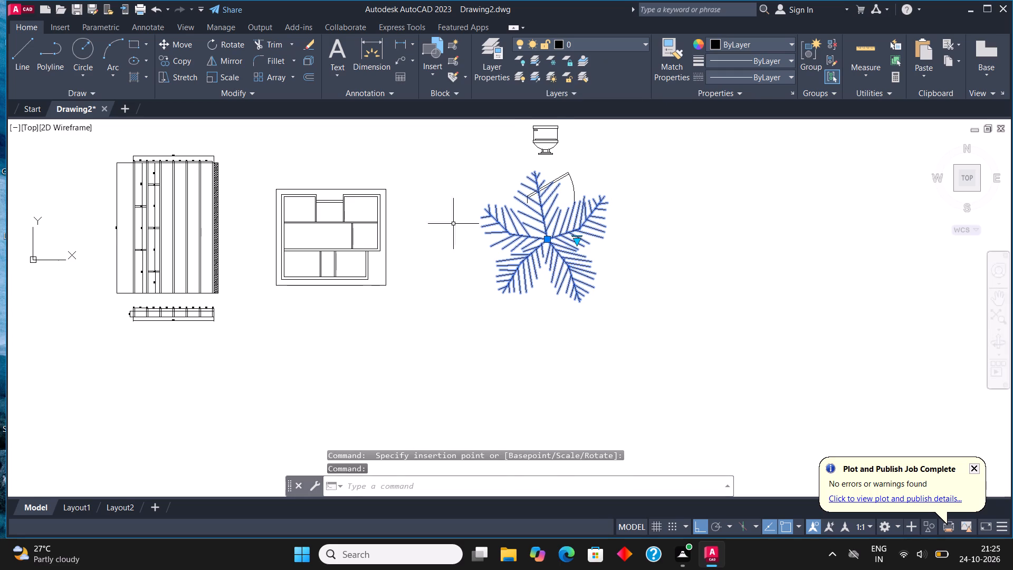
click(223, 77)
click(502, 246)
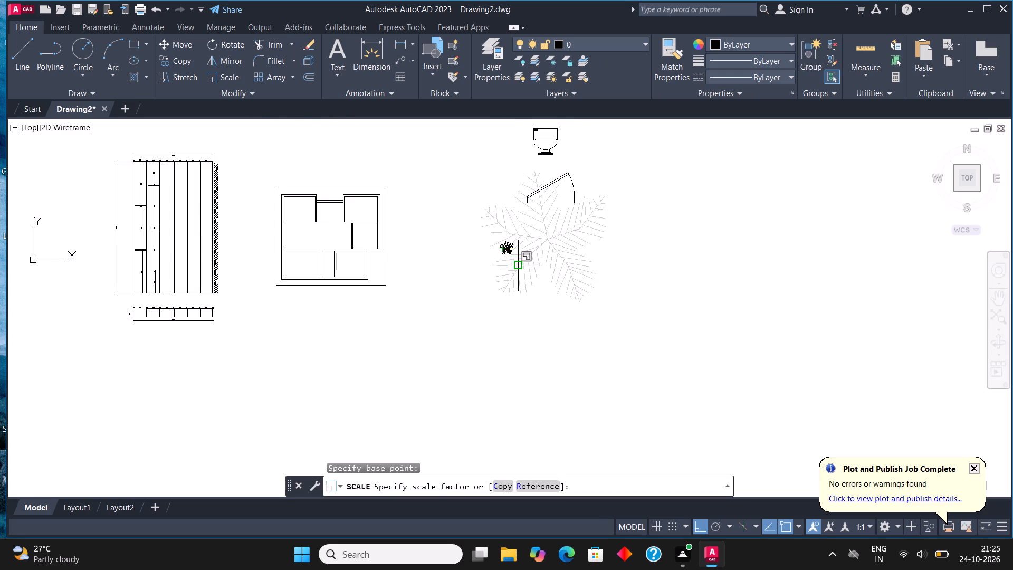
click(511, 260)
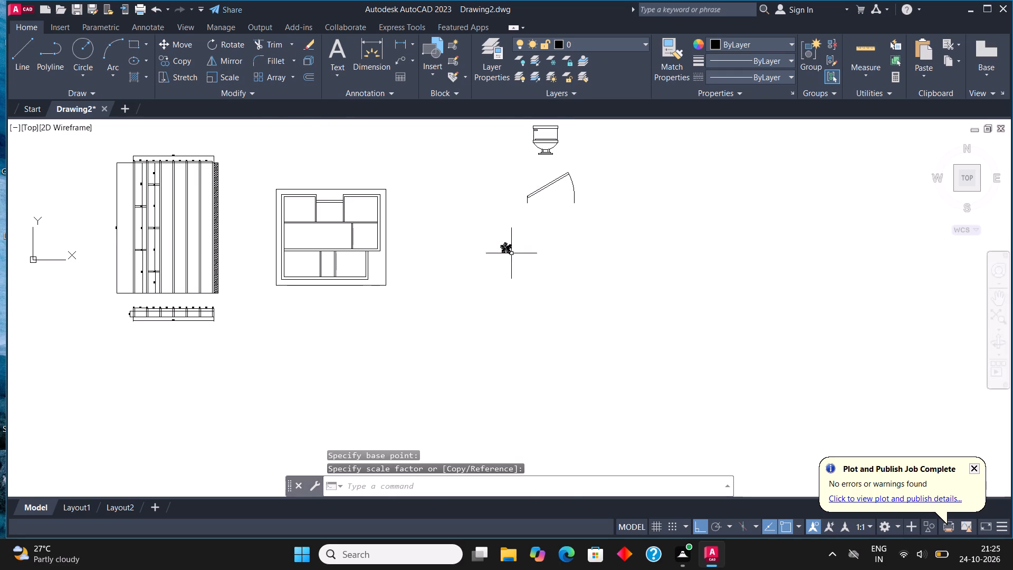
Scale the door block down by a freely picked factor to suit the small partition layout.
click(554, 176)
click(536, 195)
click(233, 78)
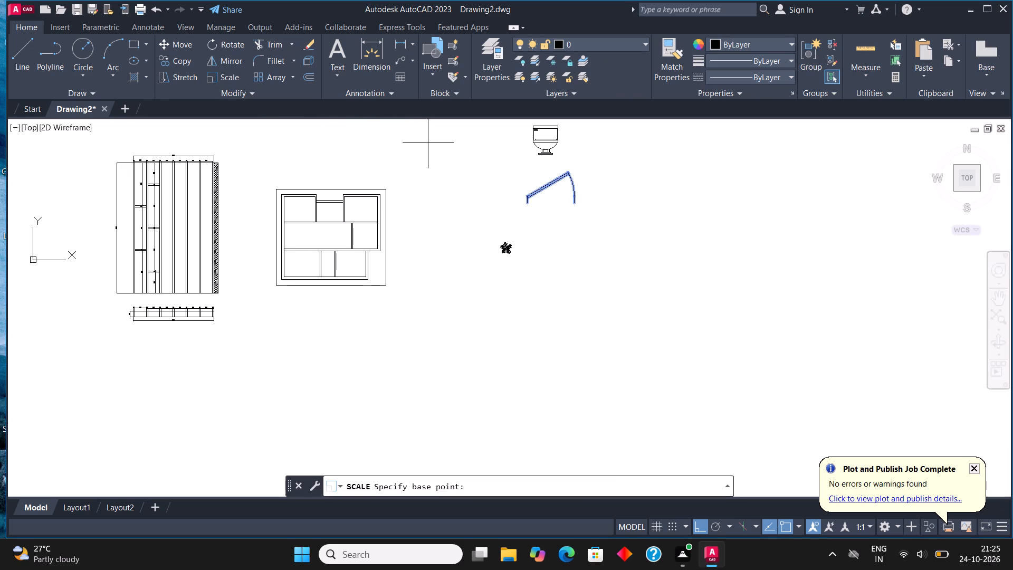
click(546, 198)
click(551, 205)
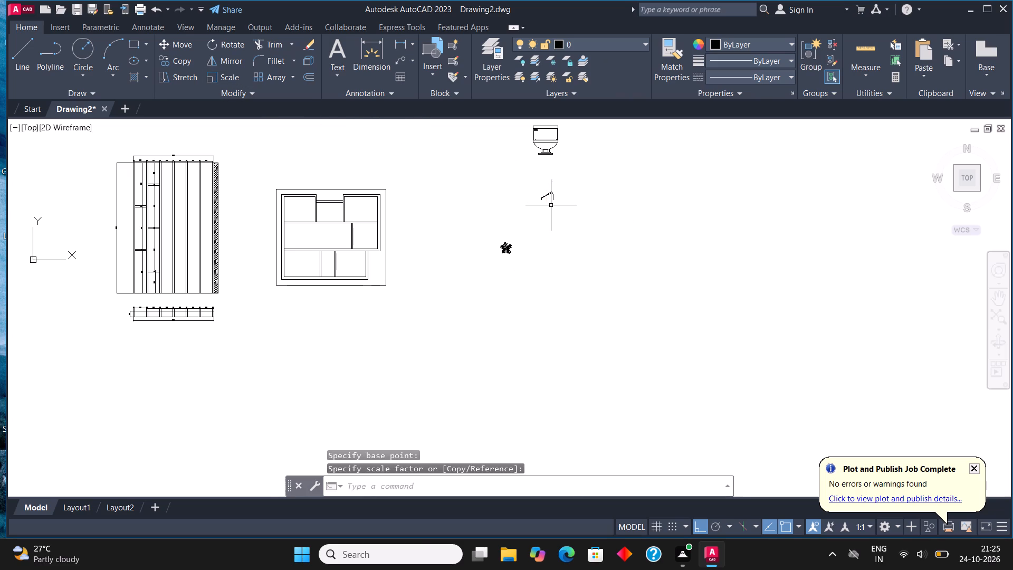
Scale the front-view toilet block down by a freely picked factor to match the reduced door and tree.
click(547, 132)
click(526, 156)
middle_drag(532, 143, 517, 246)
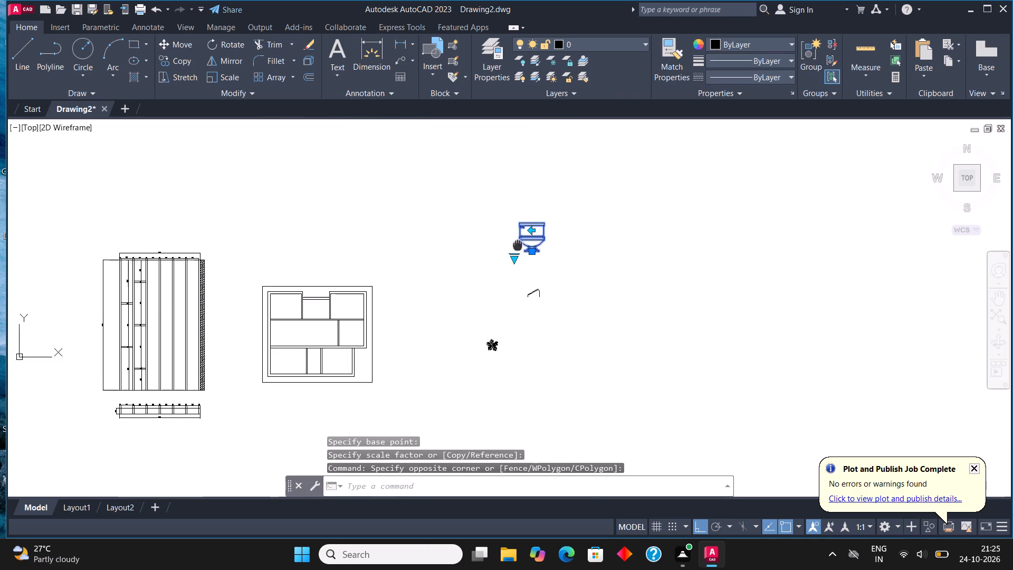
middle_drag(517, 246, 517, 247)
click(229, 75)
click(540, 252)
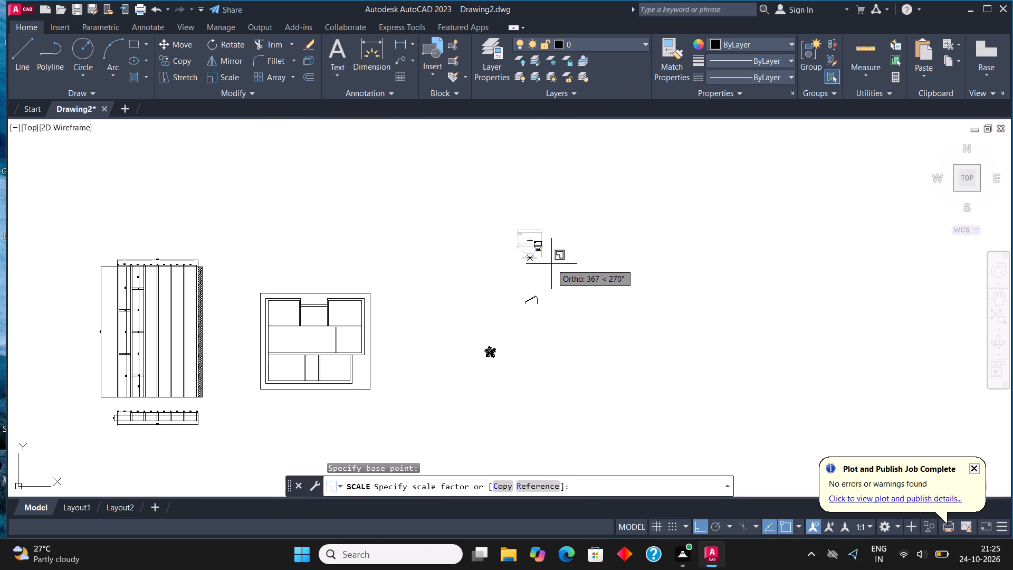
click(550, 263)
Change the door block's opening angle so its leaf stands perpendicular to the opening with a quarter-circle swing.
click(532, 298)
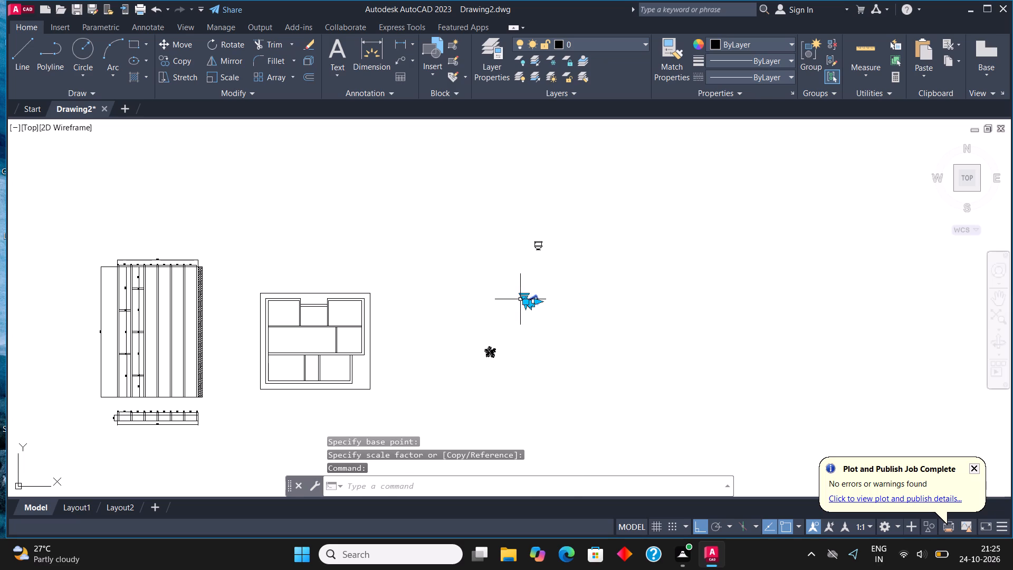
click(520, 299)
click(522, 288)
scroll(526, 292, up, 2)
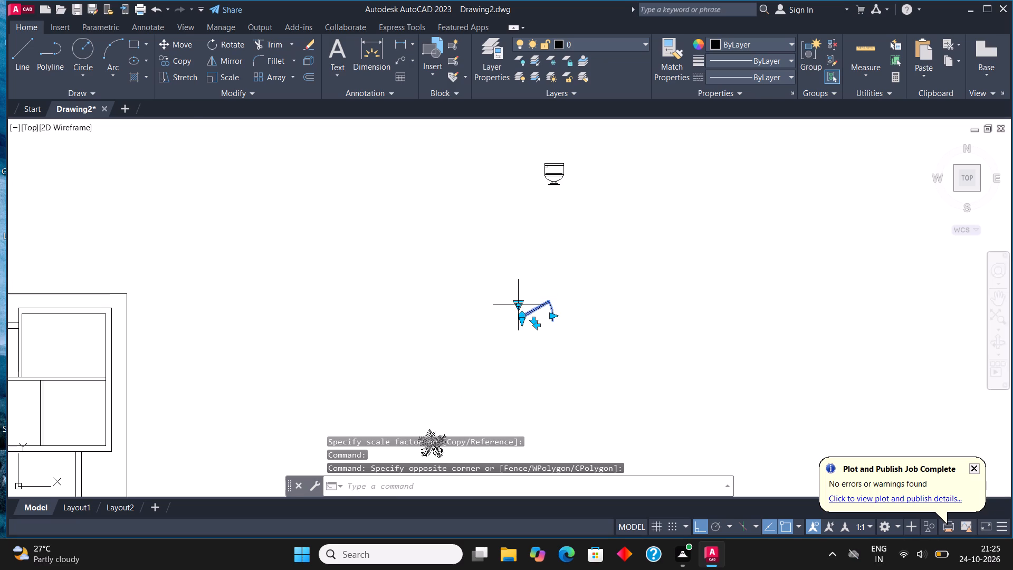
click(518, 305)
click(563, 355)
scroll(560, 358, down, 2)
scroll(560, 351, up, 1)
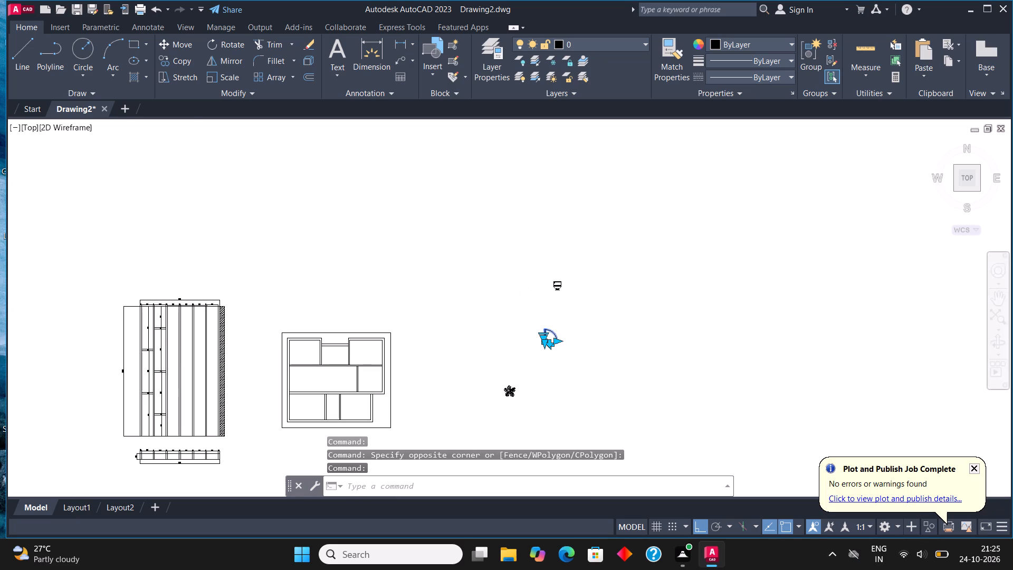
key(Escape)
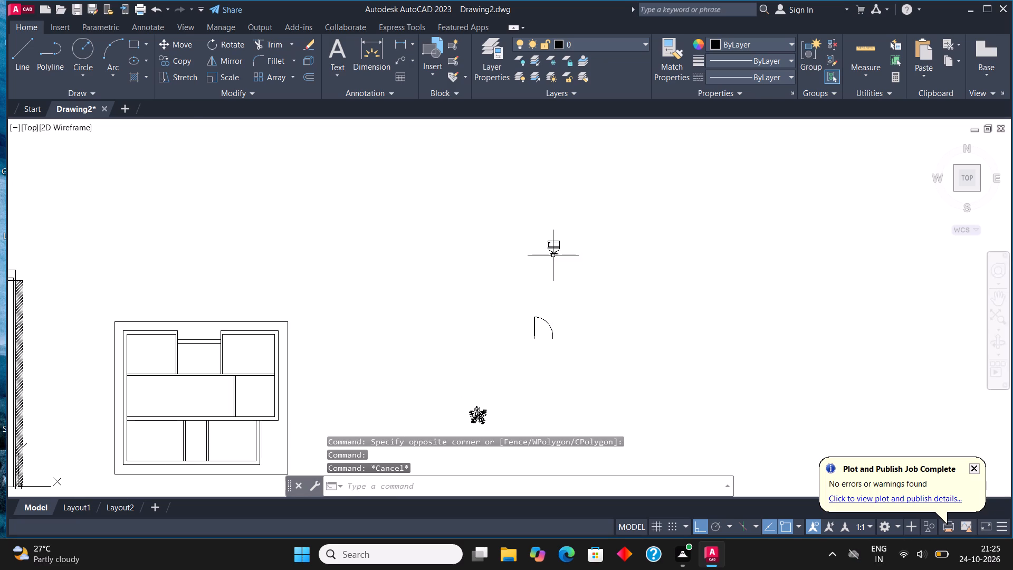
Switch the toilet block's view to Elongated (Plan).
click(553, 246)
click(544, 259)
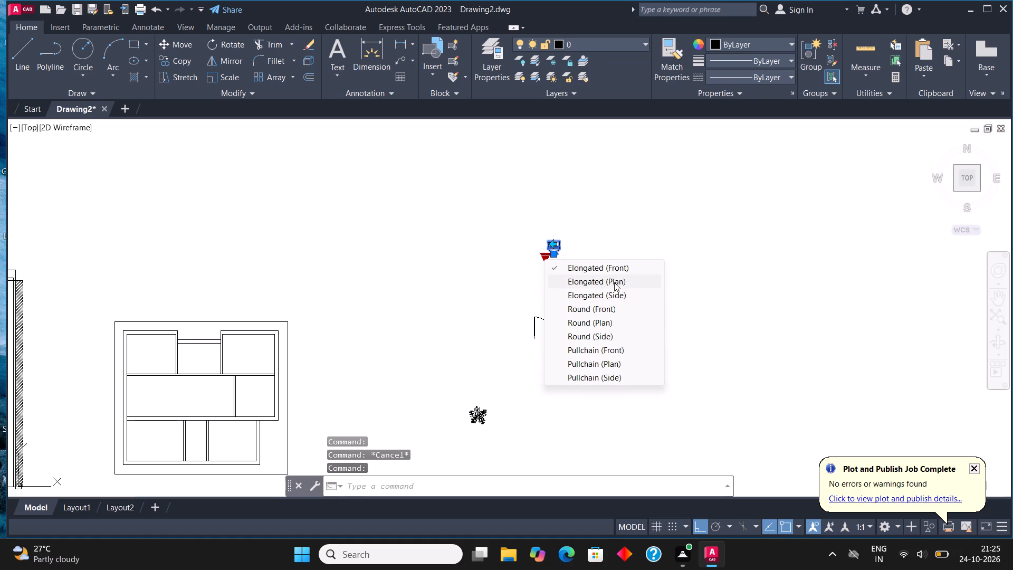
click(614, 282)
Mirror the plan-view toilet about a horizontal line just above it, keeping the source object.
click(235, 55)
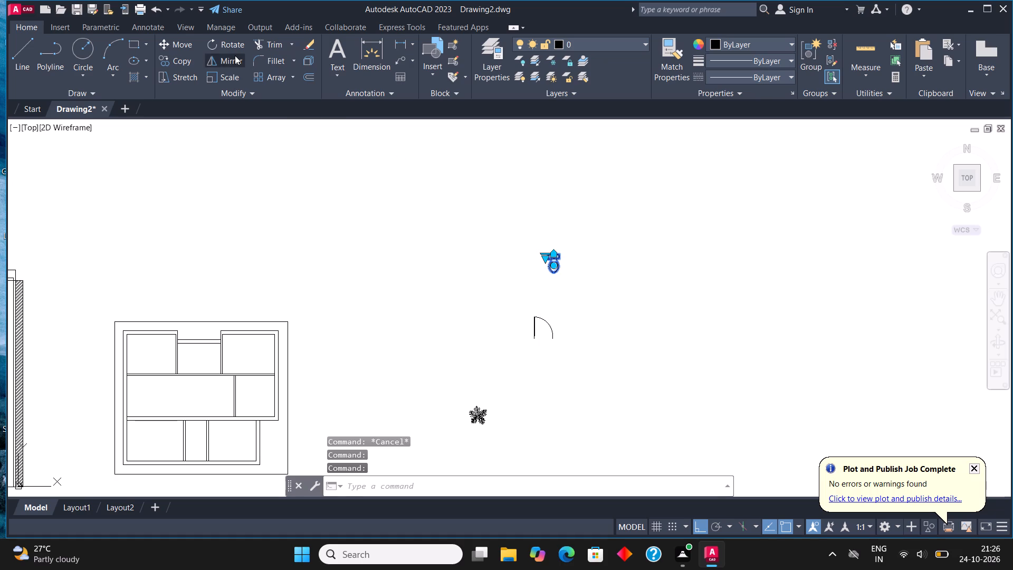
click(553, 240)
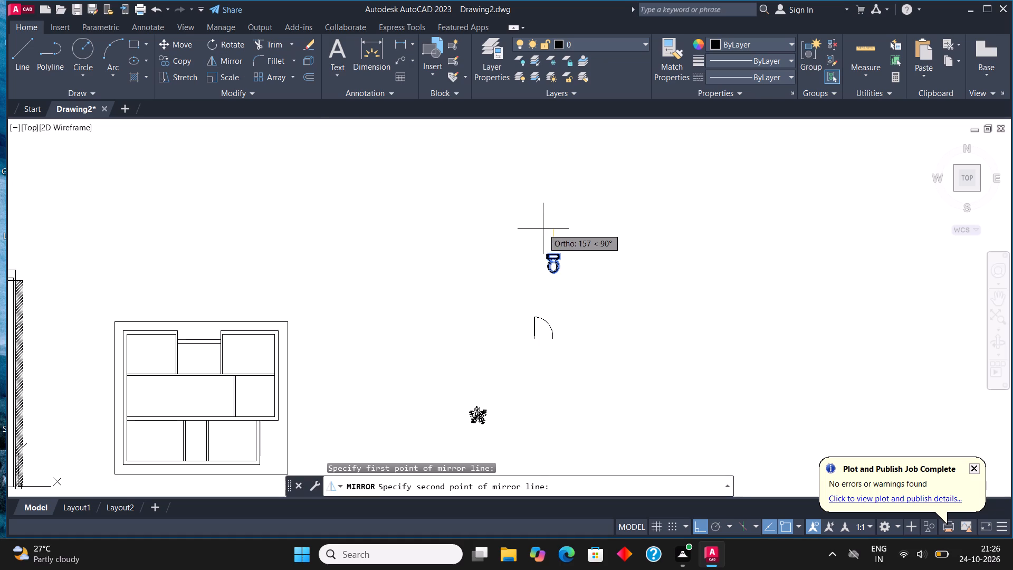
click(529, 231)
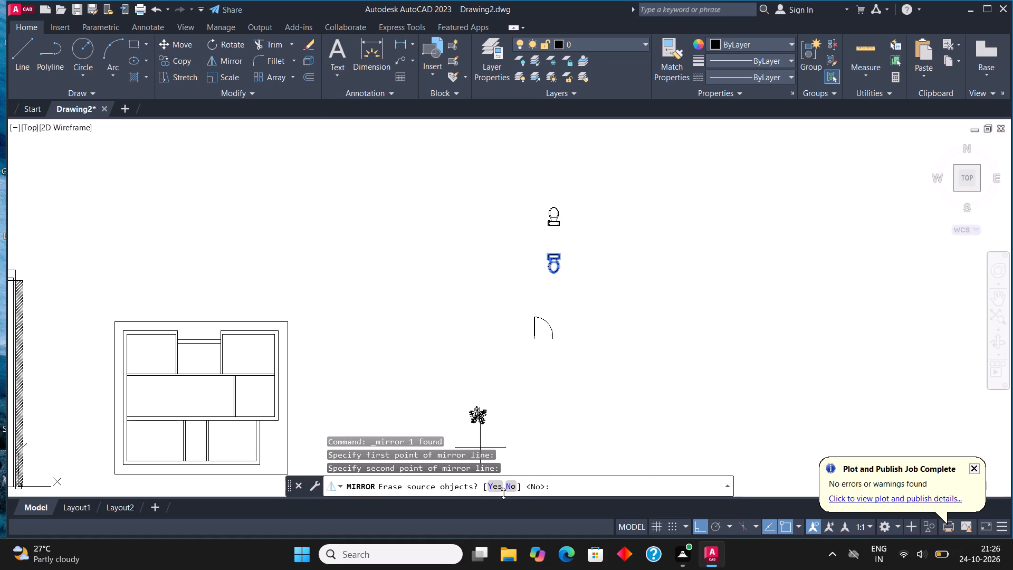
click(514, 482)
Copy the original plan-view toilet horizontally into the free space to its left.
click(572, 261)
click(513, 248)
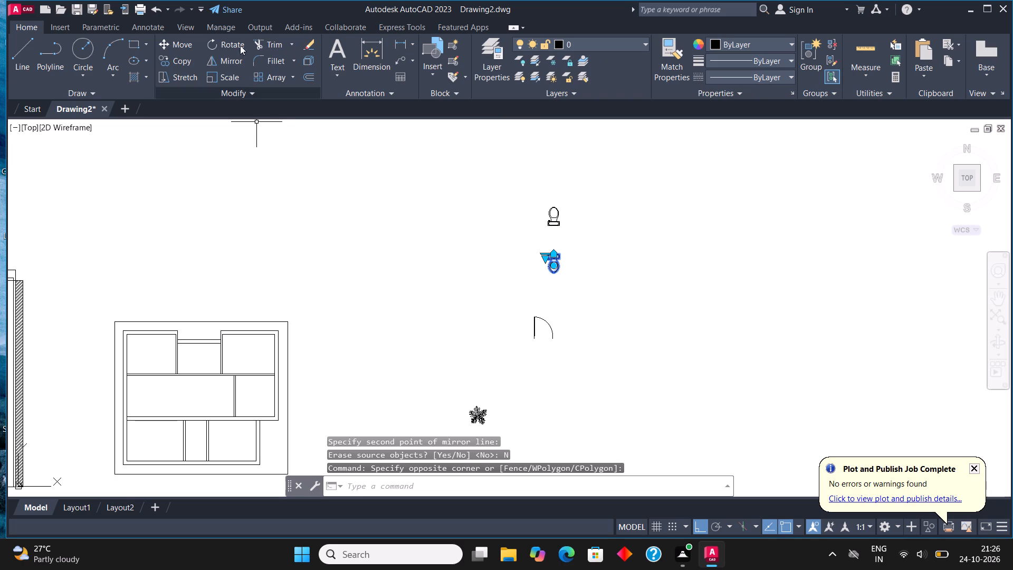
click(181, 58)
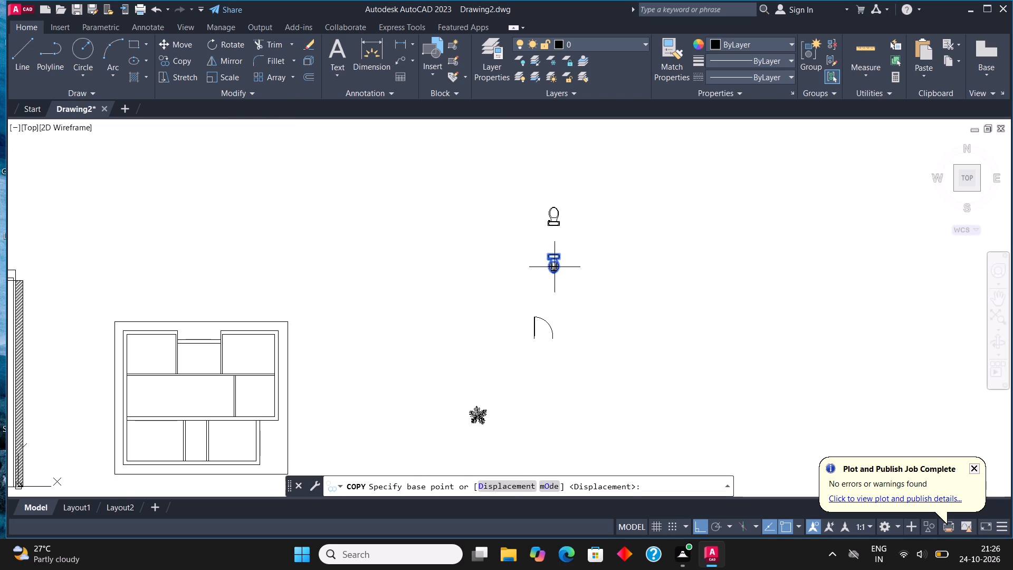
click(555, 267)
click(462, 270)
key(Escape)
Rotate the copied toilet a quarter turn clockwise so its bowl faces left.
drag(465, 278, 457, 264)
click(416, 221)
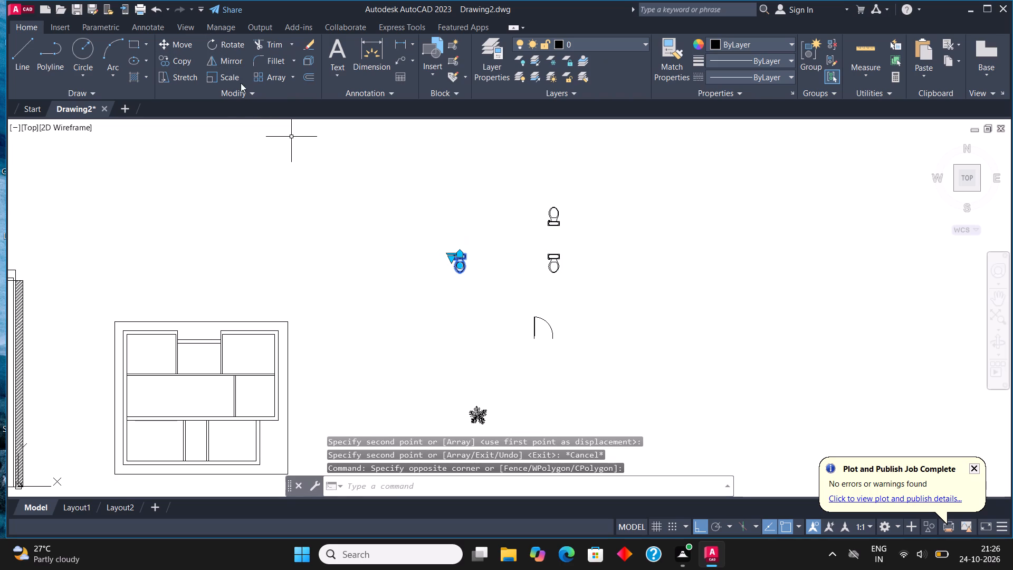
click(246, 47)
click(485, 260)
click(492, 288)
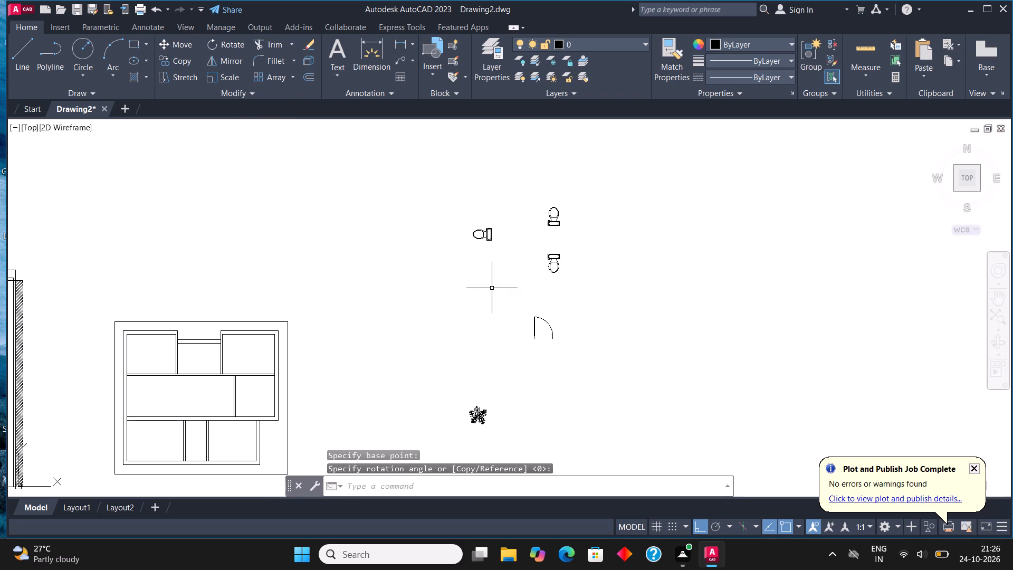
Mirror the rotated toilet about a vertical line on its left, keeping the source object.
drag(489, 261, 484, 257)
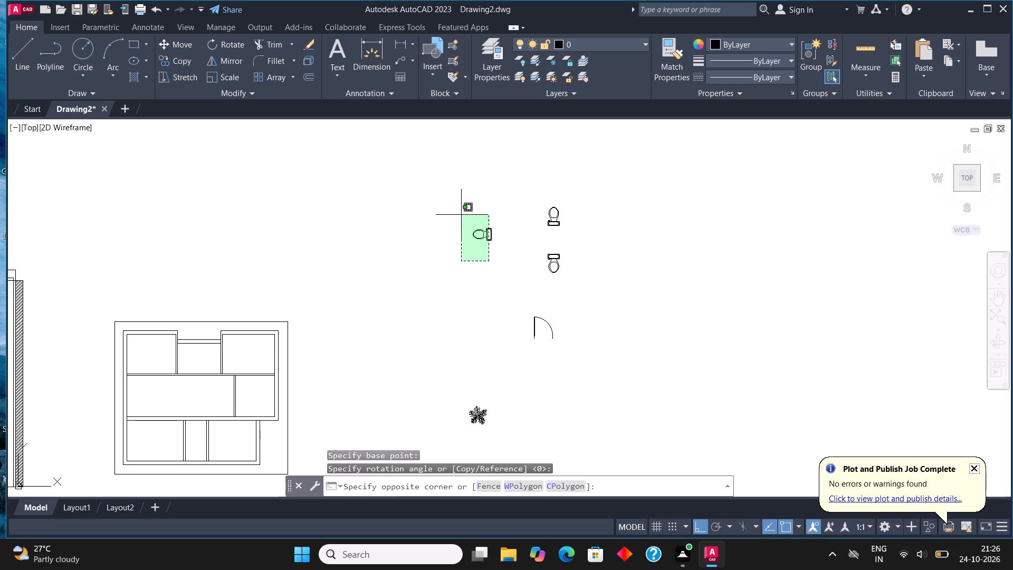
click(456, 210)
click(232, 68)
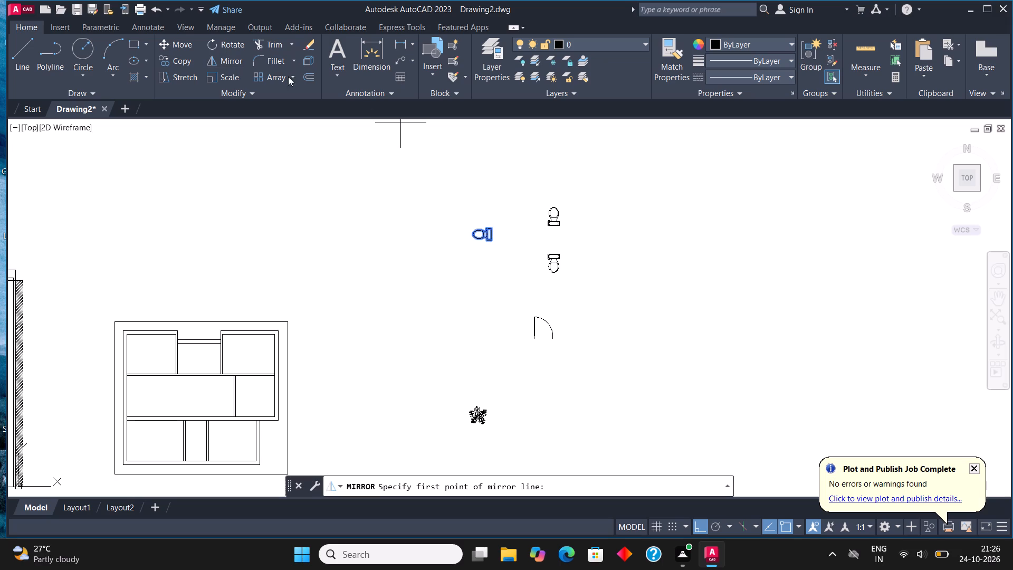
click(462, 236)
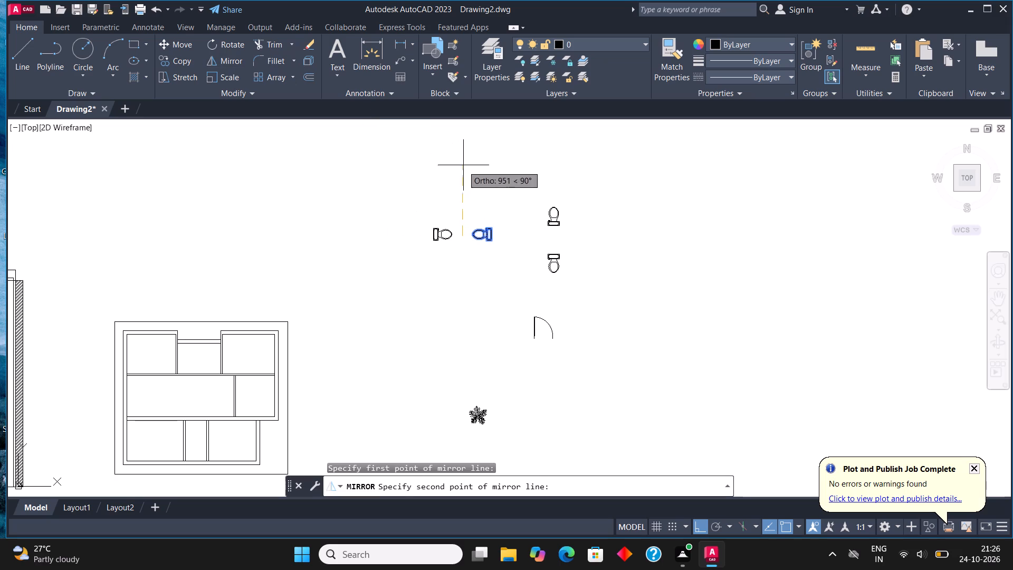
click(472, 165)
click(511, 481)
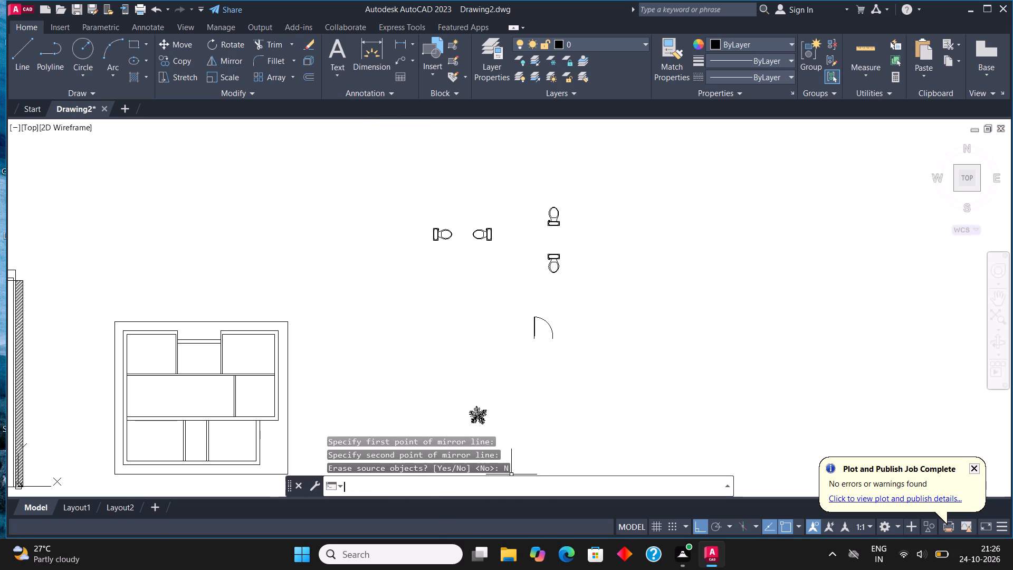
Mirror the plan-view door about a vertical line just to its right, keeping the source object.
click(546, 325)
click(230, 62)
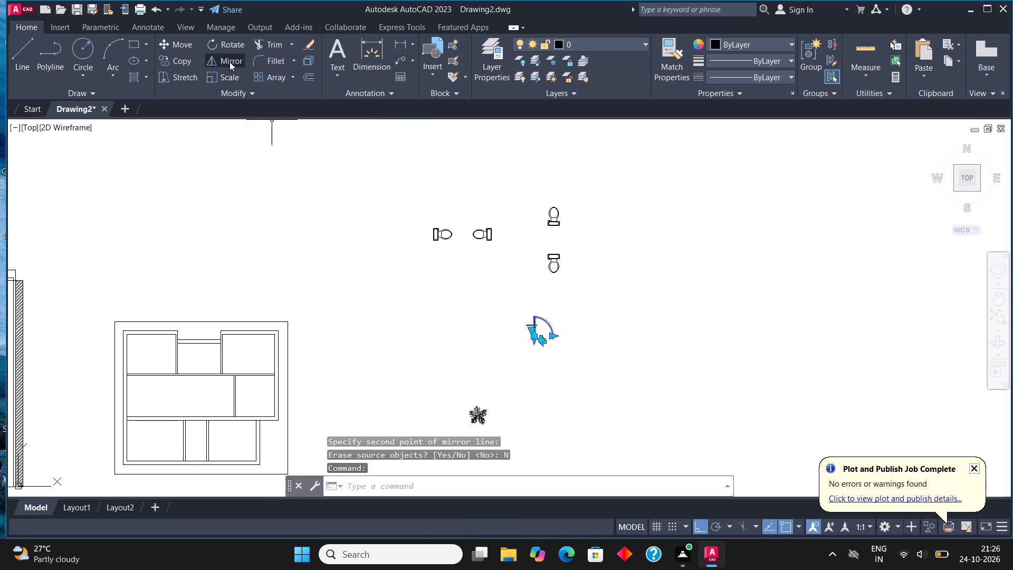
click(569, 334)
click(569, 356)
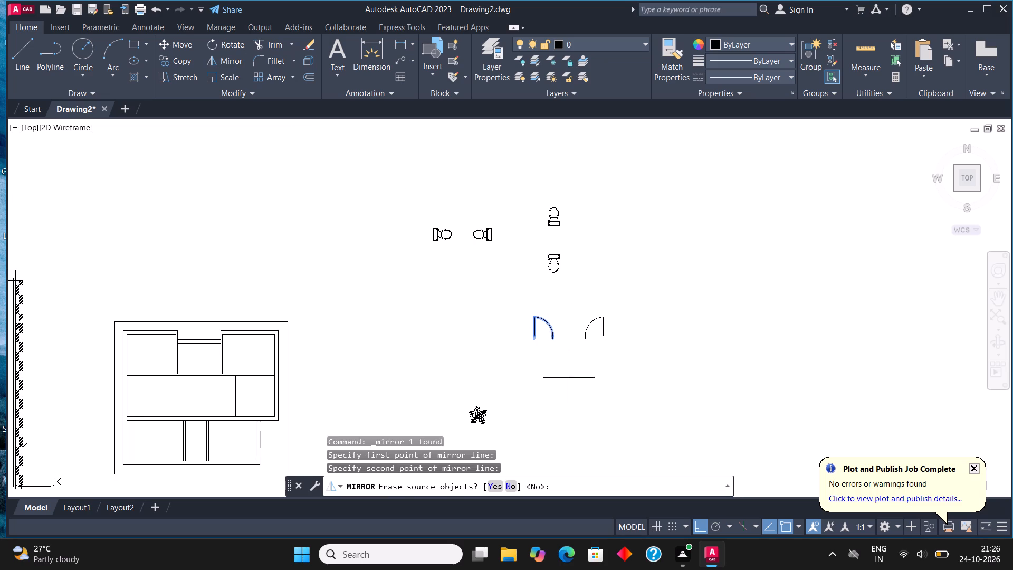
click(514, 484)
Mirror both plan-view doors about a horizontal line just below them, keeping the source objects.
click(614, 339)
click(511, 313)
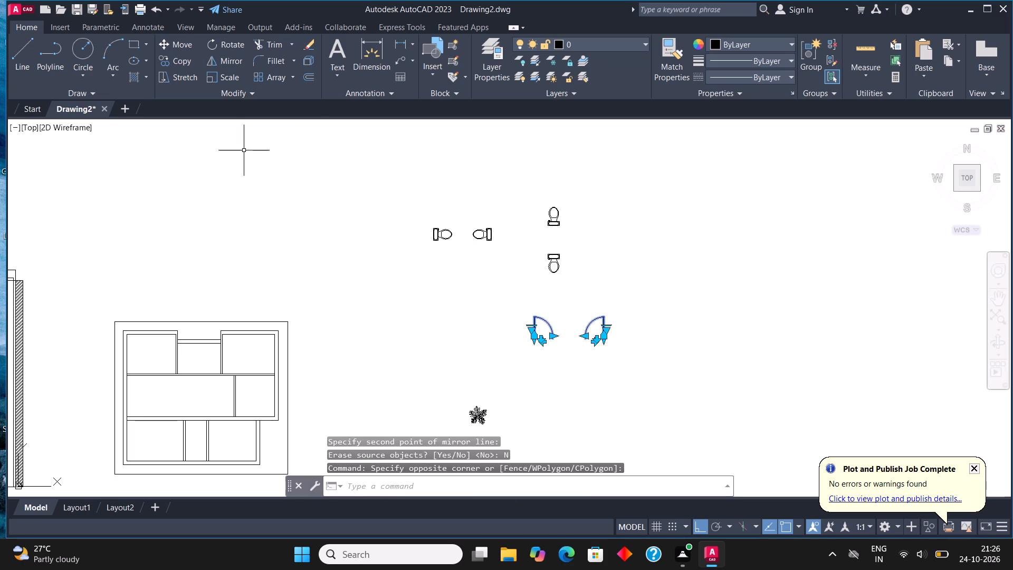
click(234, 58)
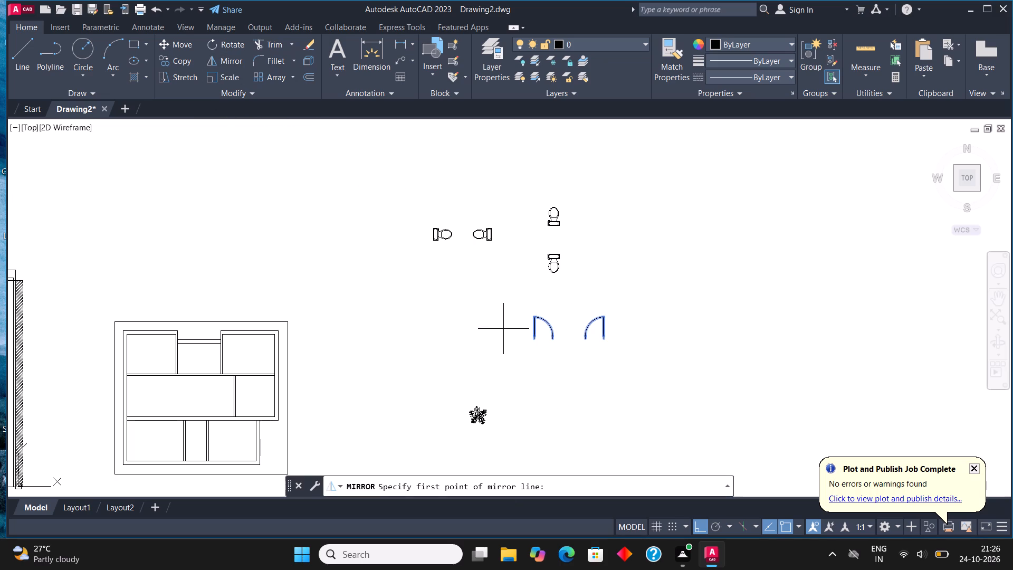
click(566, 350)
click(473, 354)
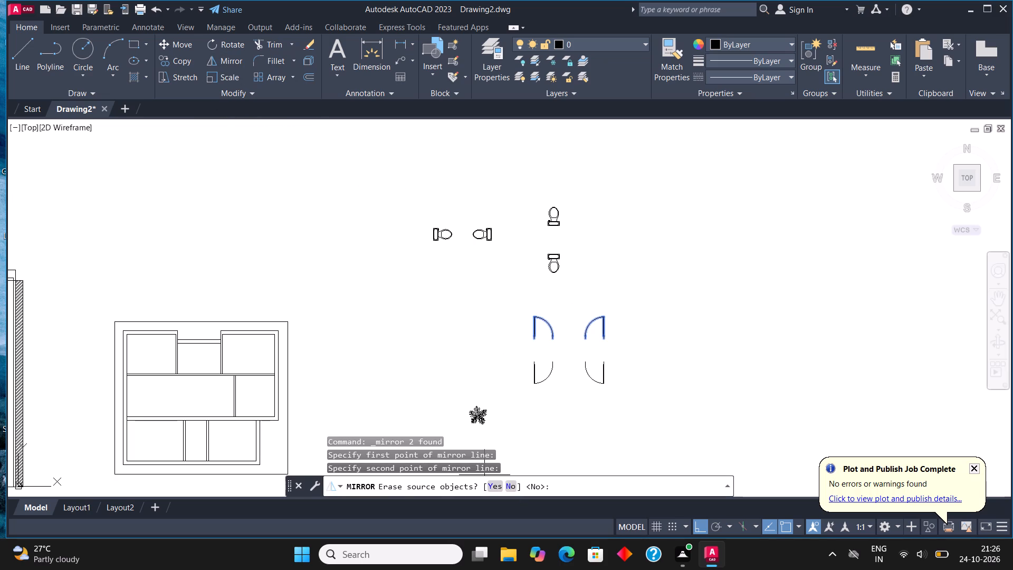
click(510, 482)
Copy the original plan-view door horizontally about 1326 units to the left, into the free space.
drag(544, 349, 544, 345)
click(524, 298)
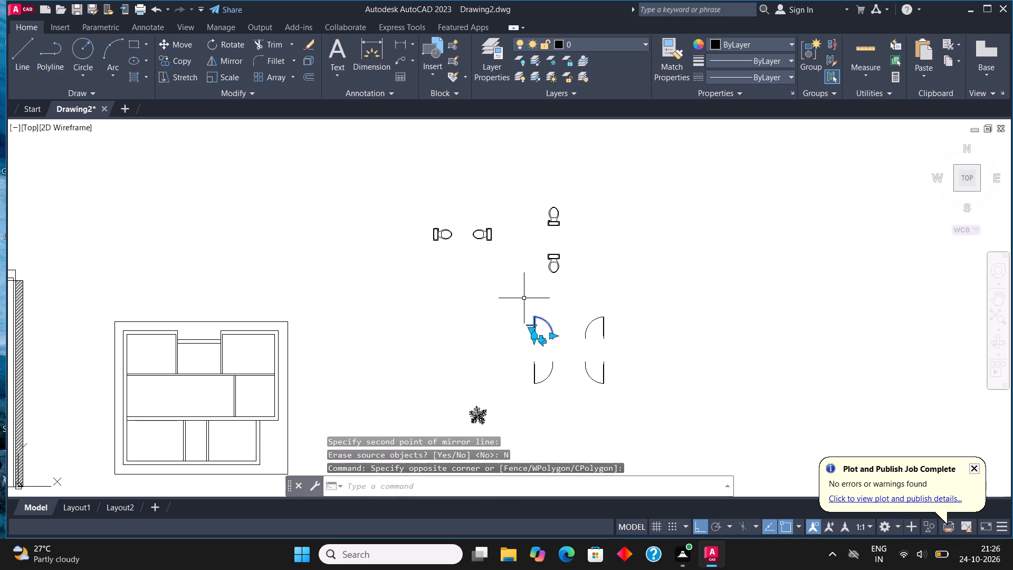
click(173, 59)
click(536, 331)
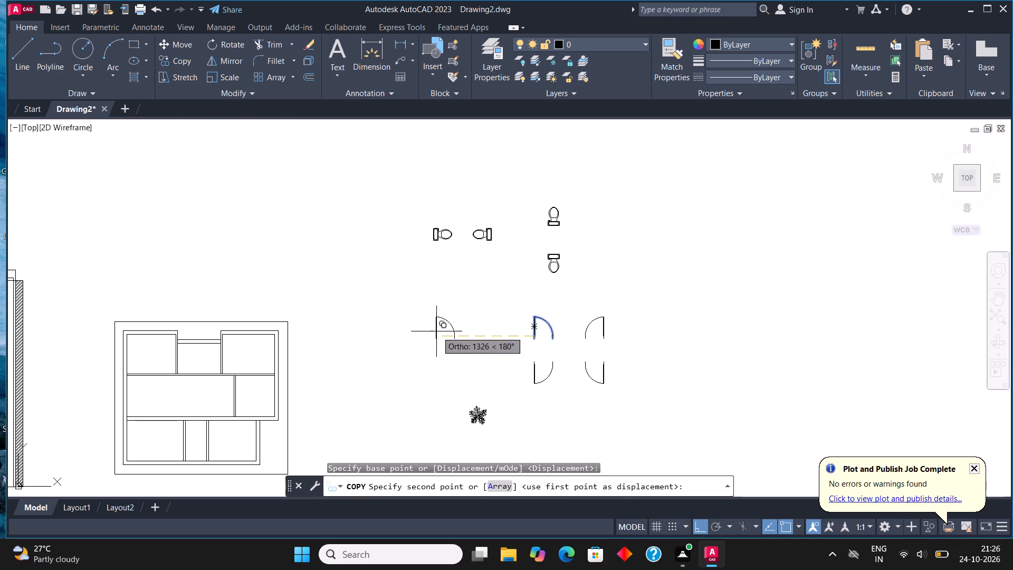
click(435, 331)
key(Escape)
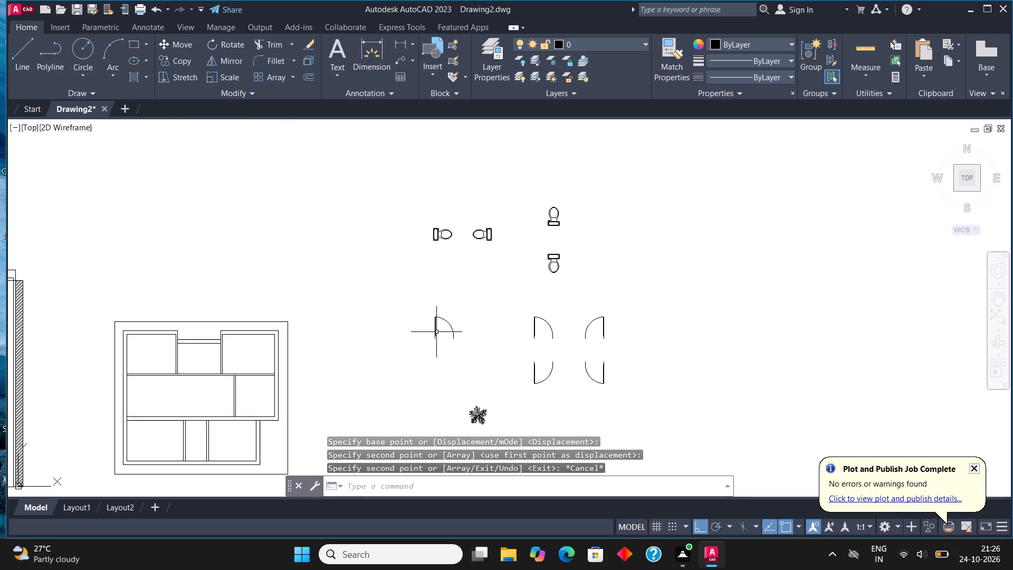
Rotate the copied door a quarter turn counterclockwise so its leaf lies horizontally along the bottom.
drag(451, 332, 447, 320)
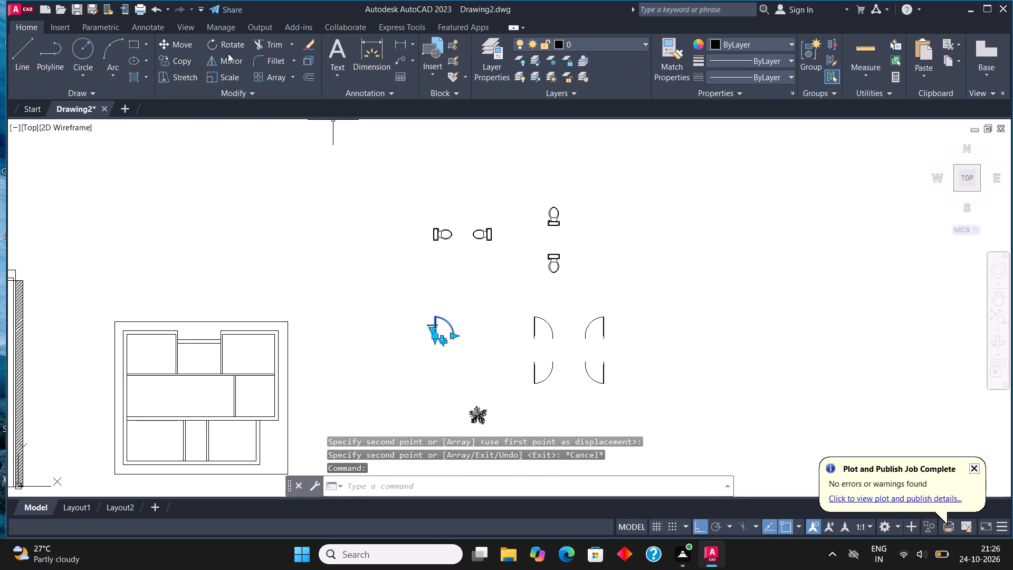
click(228, 46)
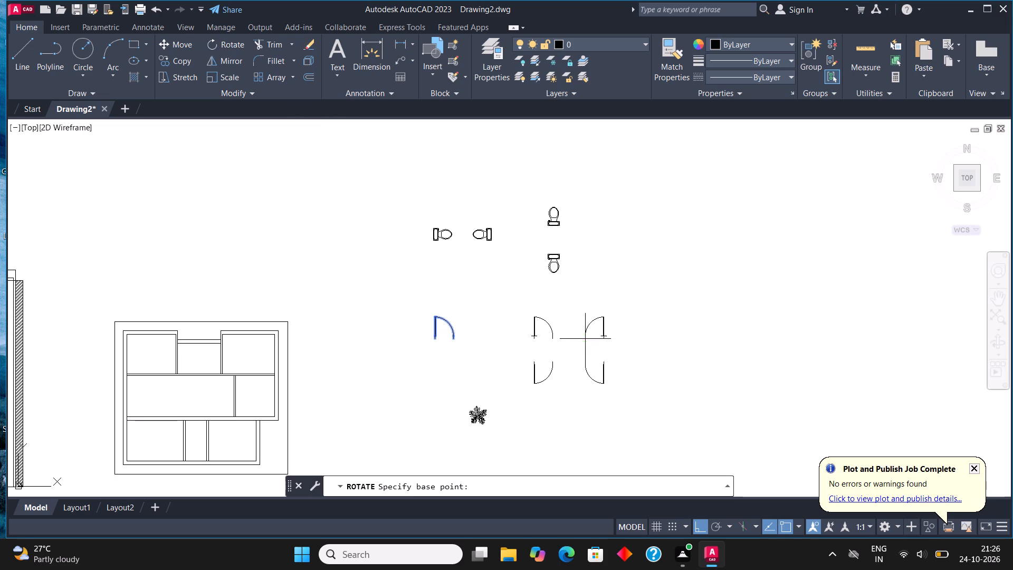
click(442, 335)
click(458, 295)
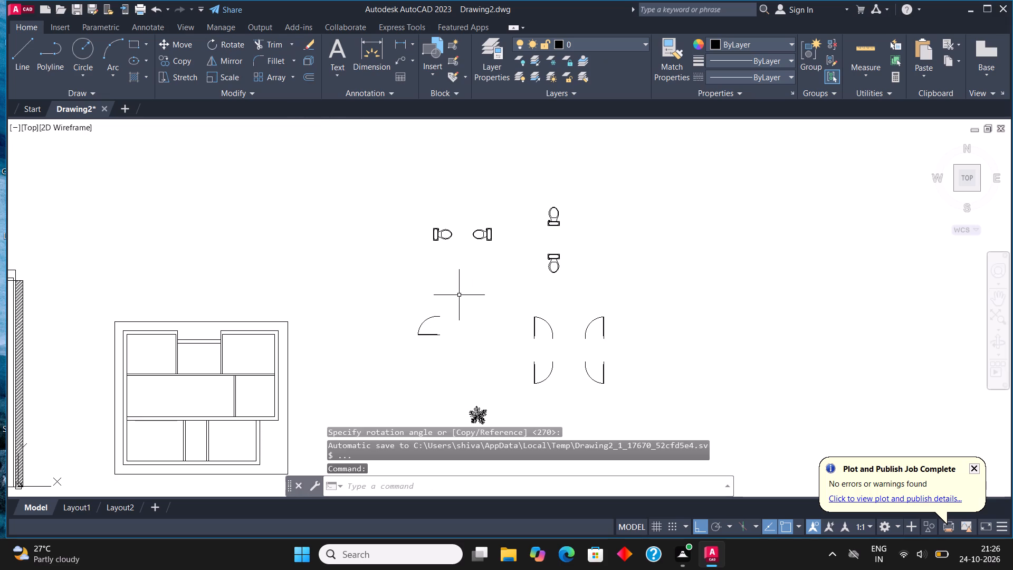
Mirror the rotated door about a horizontal line just above it, keeping the source object.
scroll(420, 325, up, 1)
drag(434, 335, 430, 322)
click(420, 303)
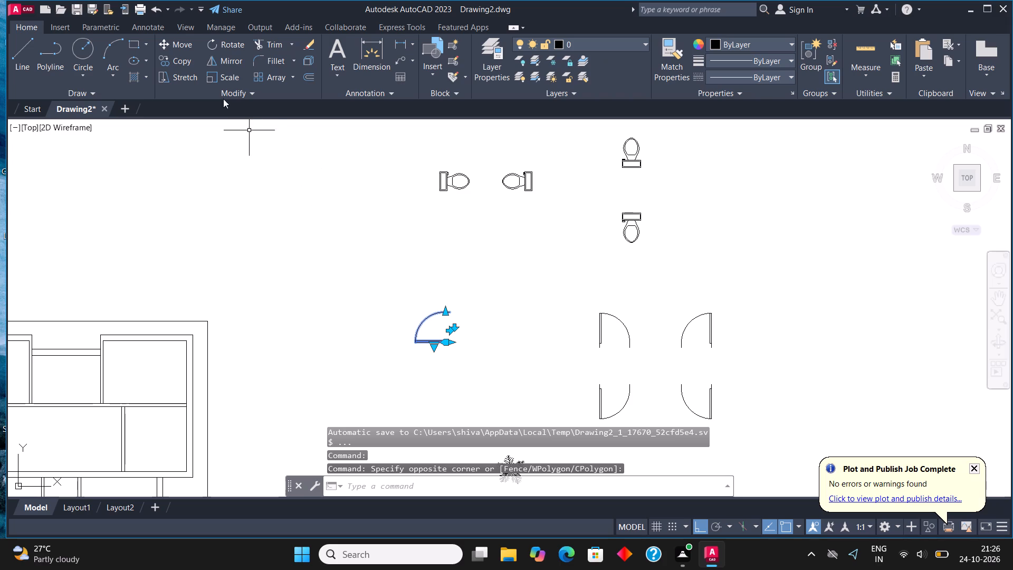
click(228, 57)
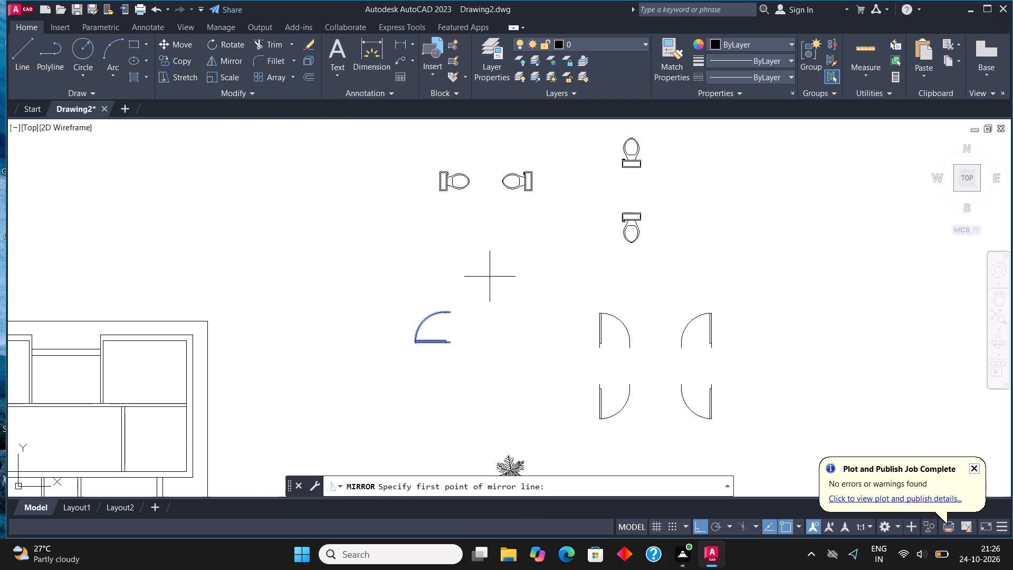
click(428, 298)
click(402, 277)
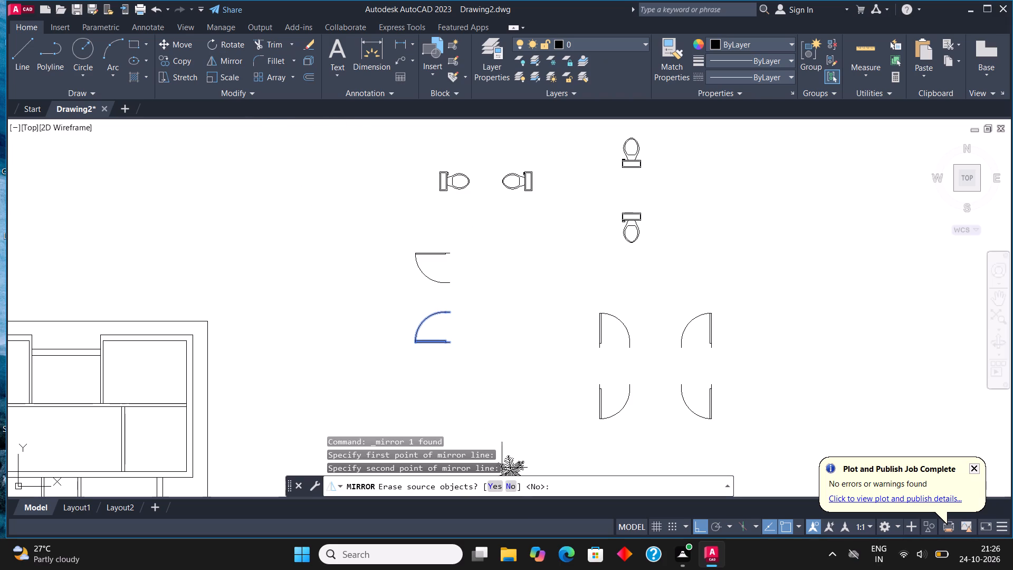
click(513, 484)
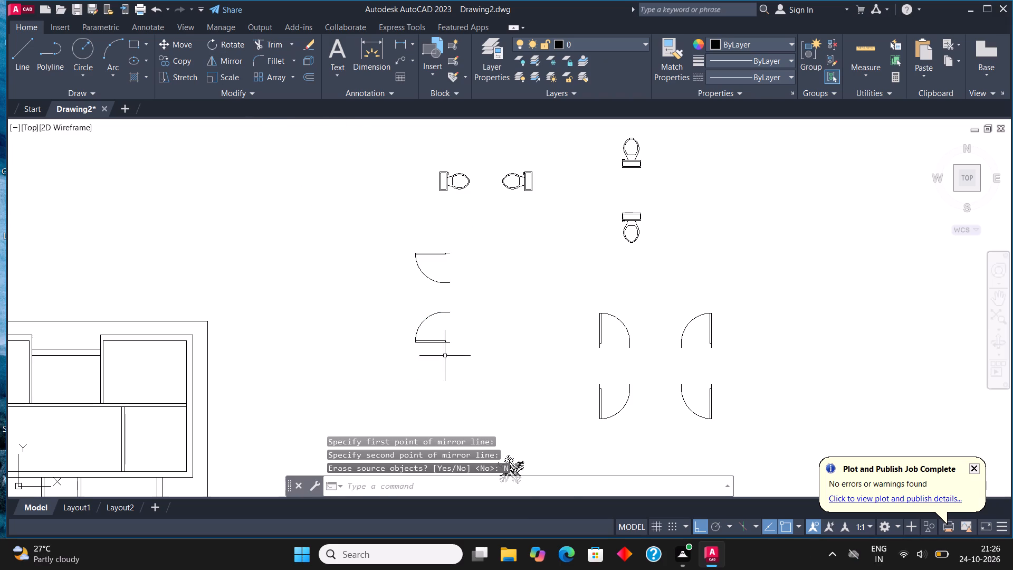
Mirror the two horizontal-leaf doors about a vertical line to their right, keeping the source objects.
drag(445, 346, 444, 337)
click(396, 245)
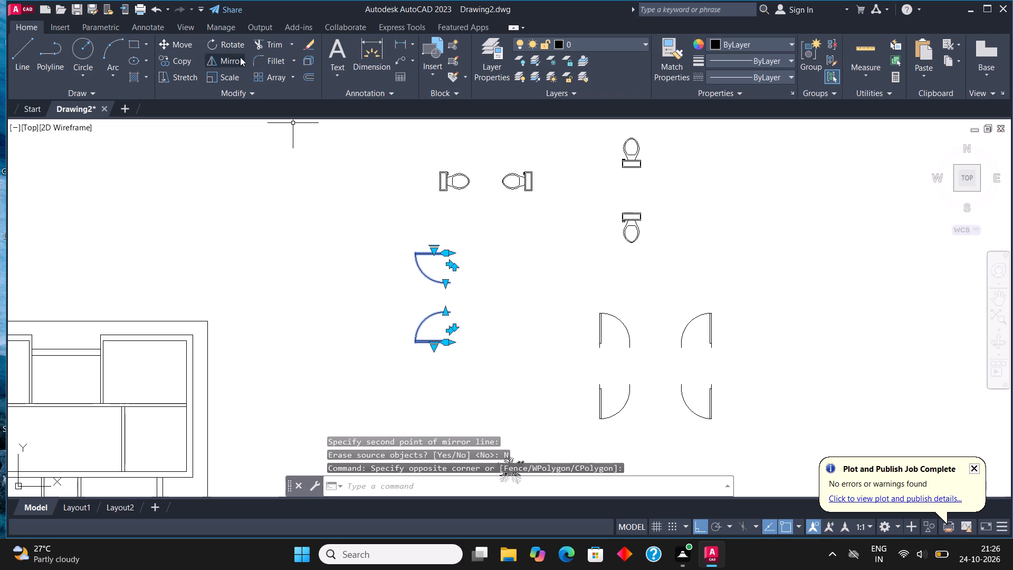
click(240, 57)
click(472, 297)
click(470, 327)
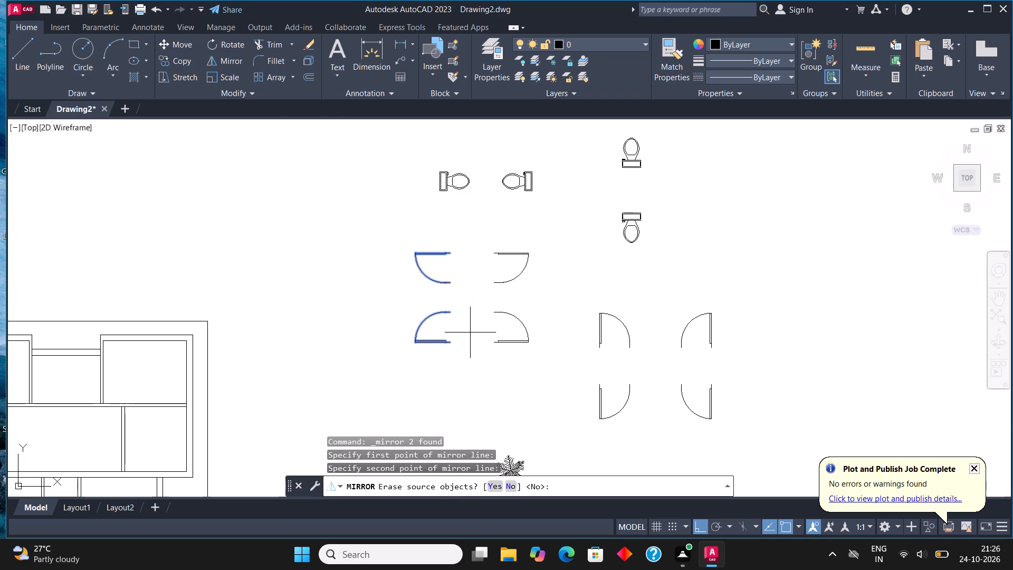
click(510, 486)
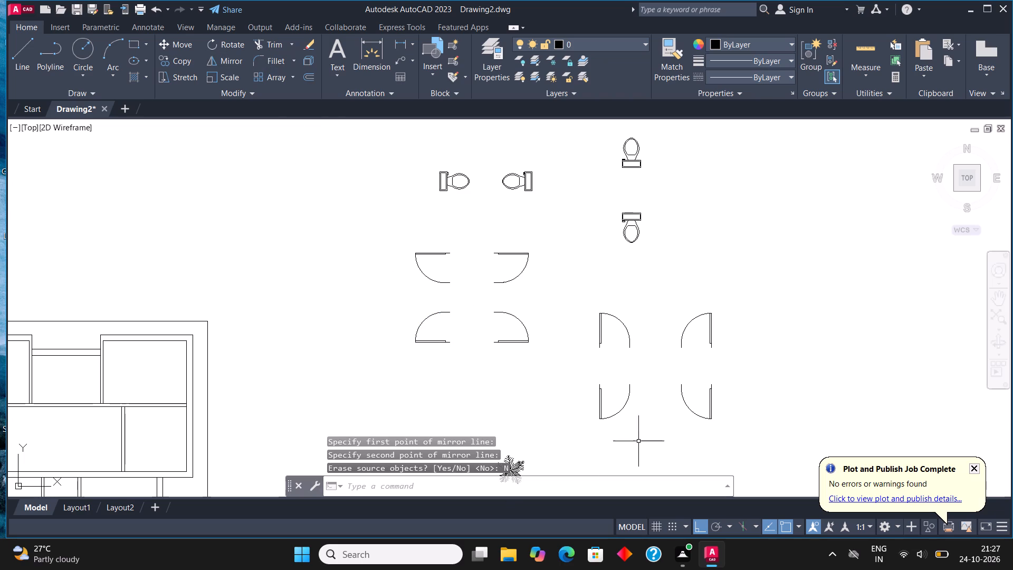
Copy the upper-right vertical-leaf door into the layout's upper-left room, setting it on the lower wall beside the right-hand partition.
click(711, 335)
click(175, 56)
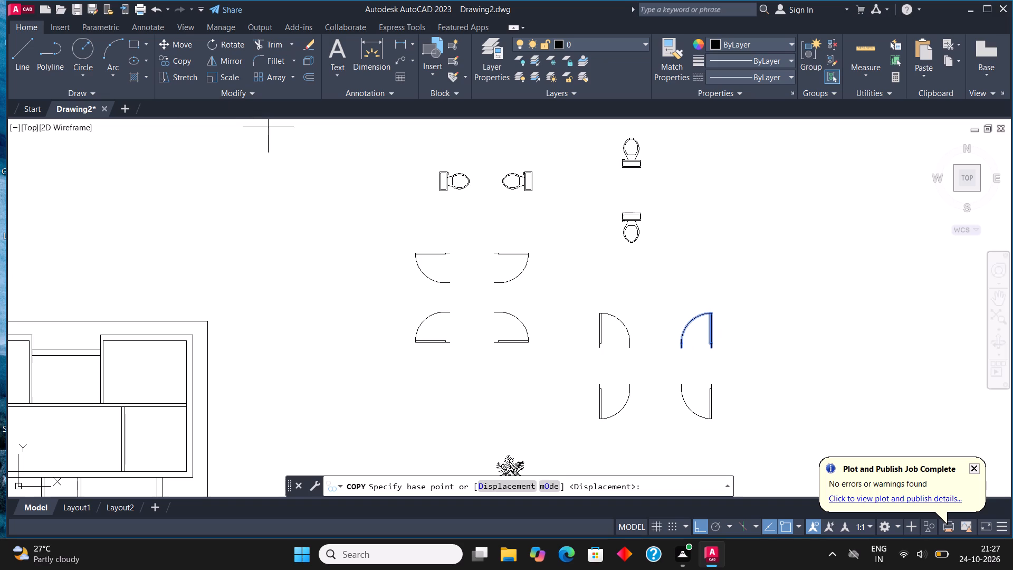
scroll(732, 352, up, 2)
click(674, 342)
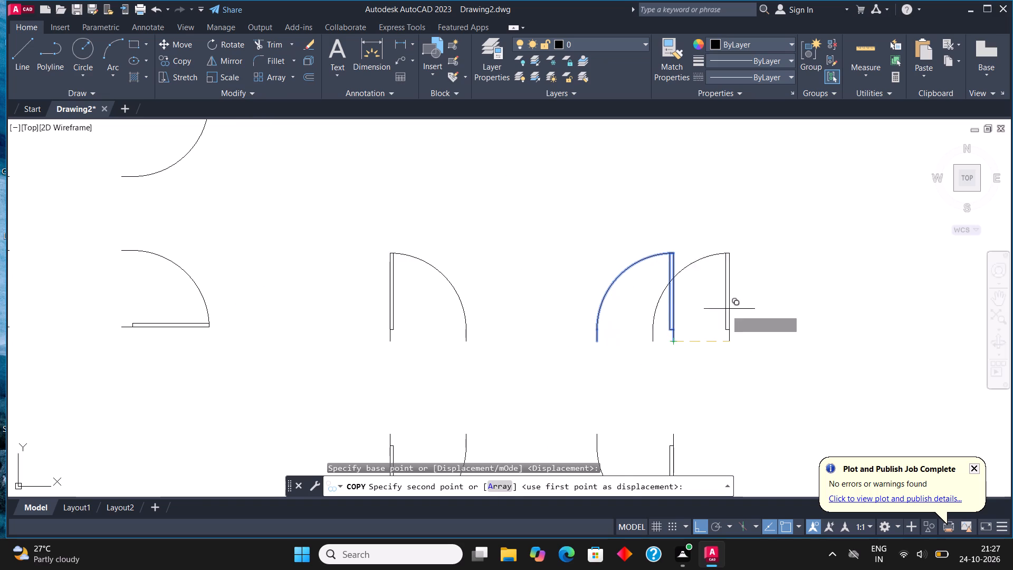
key(F8)
scroll(748, 299, down, 4)
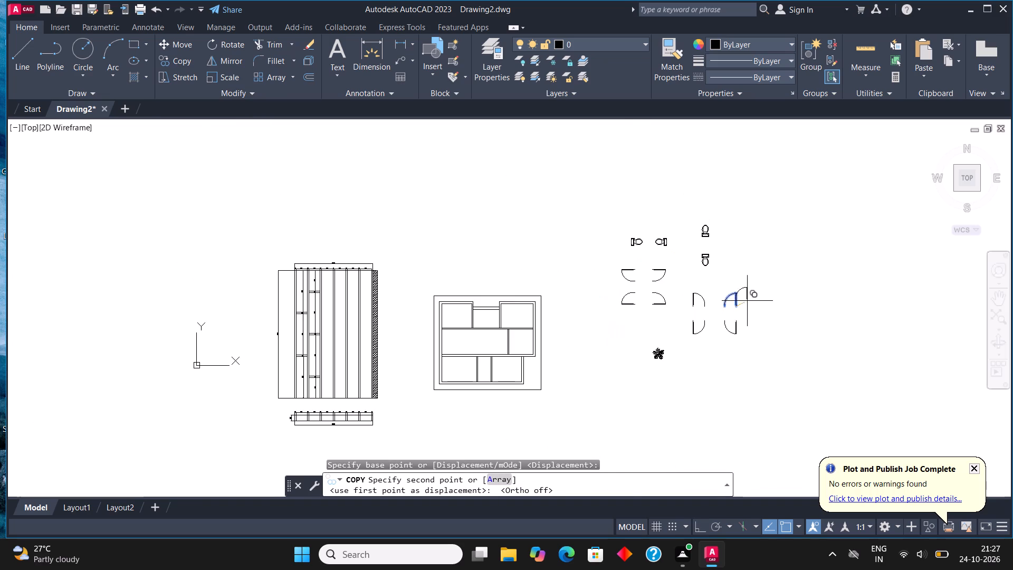
scroll(452, 325, up, 5)
scroll(559, 389, up, 1)
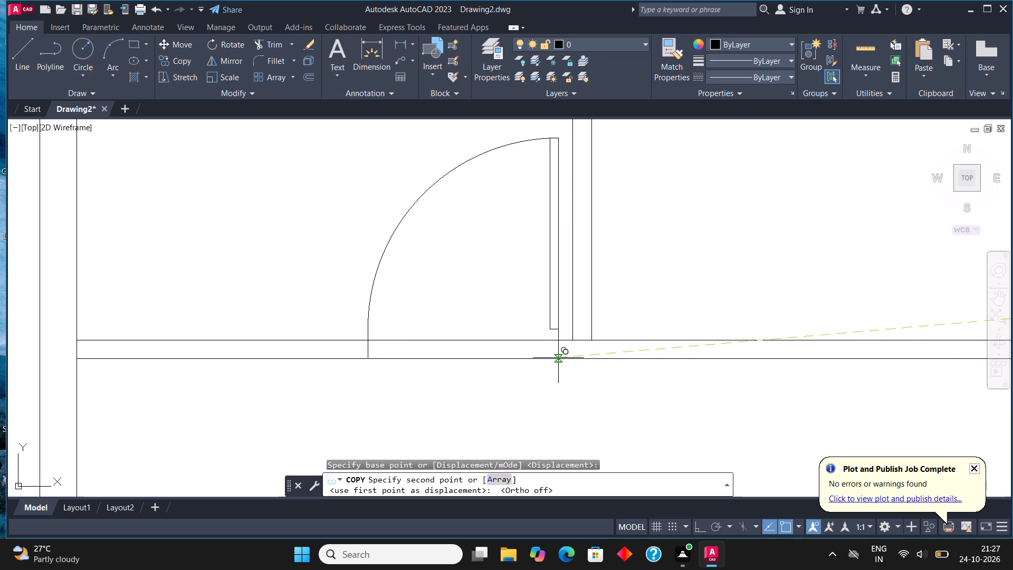
click(561, 357)
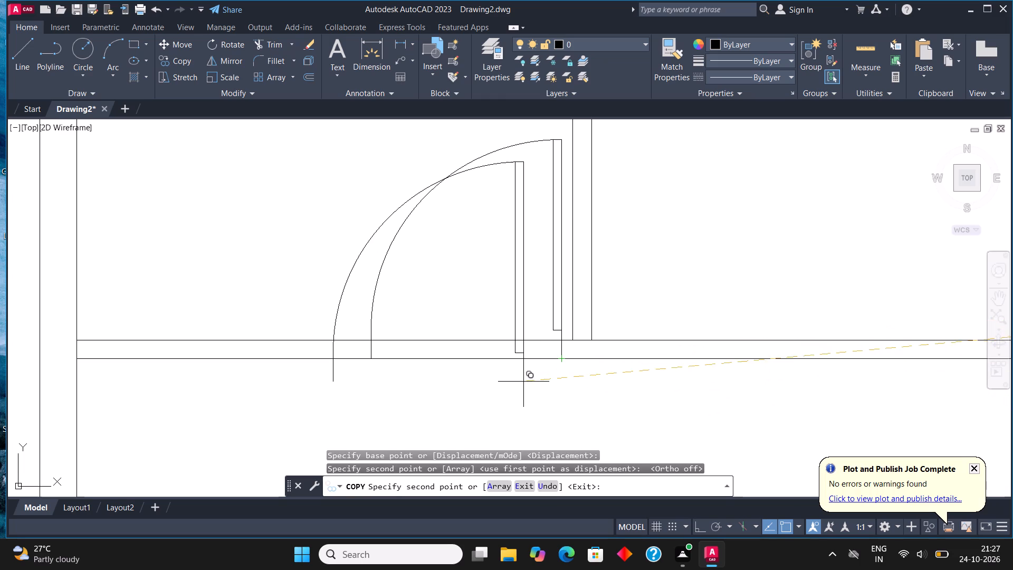
key(Escape)
Copy the lower-right horizontal-leaf door into the layout's upper-right room, setting it on the left wall just above the lower wall.
scroll(496, 385, down, 2)
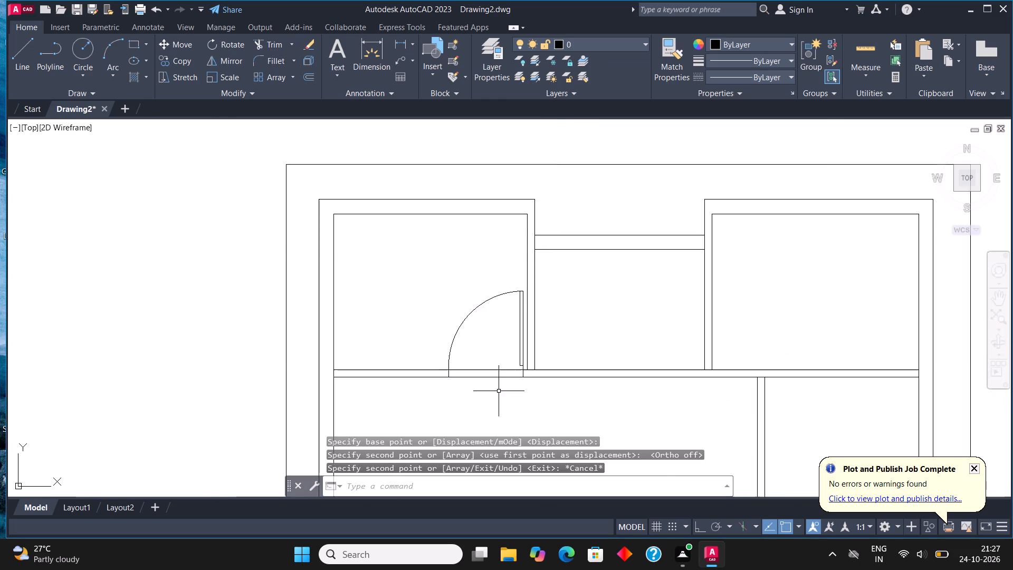
scroll(500, 396, down, 2)
middle_drag(800, 357, 619, 354)
scroll(818, 325, up, 2)
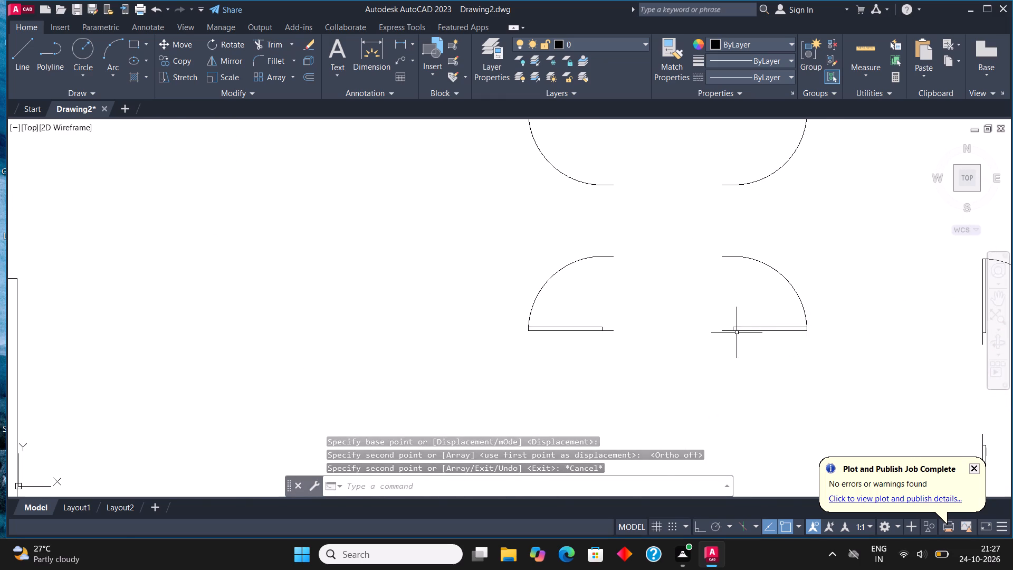
click(737, 332)
click(177, 61)
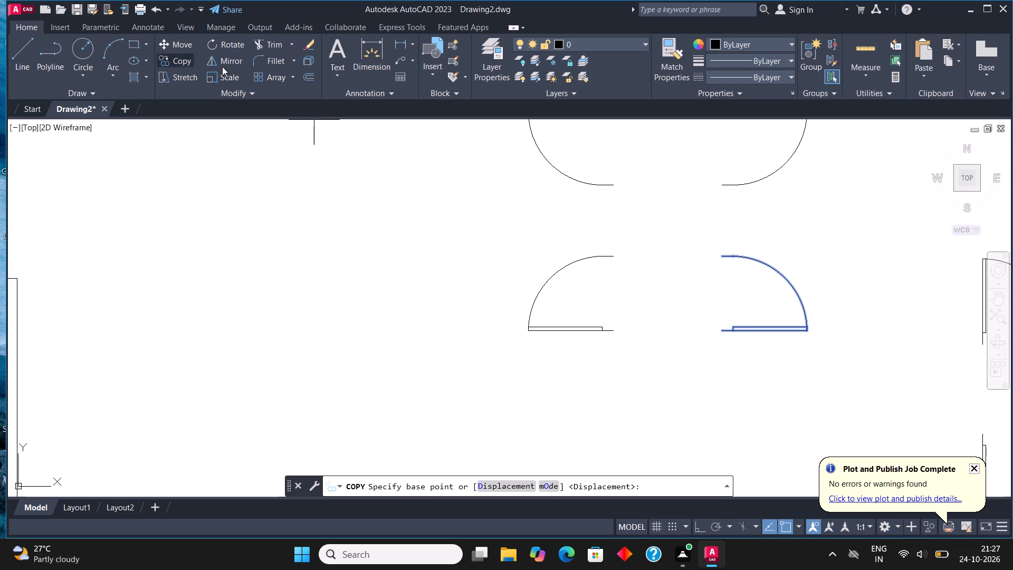
click(719, 334)
scroll(770, 226, down, 3)
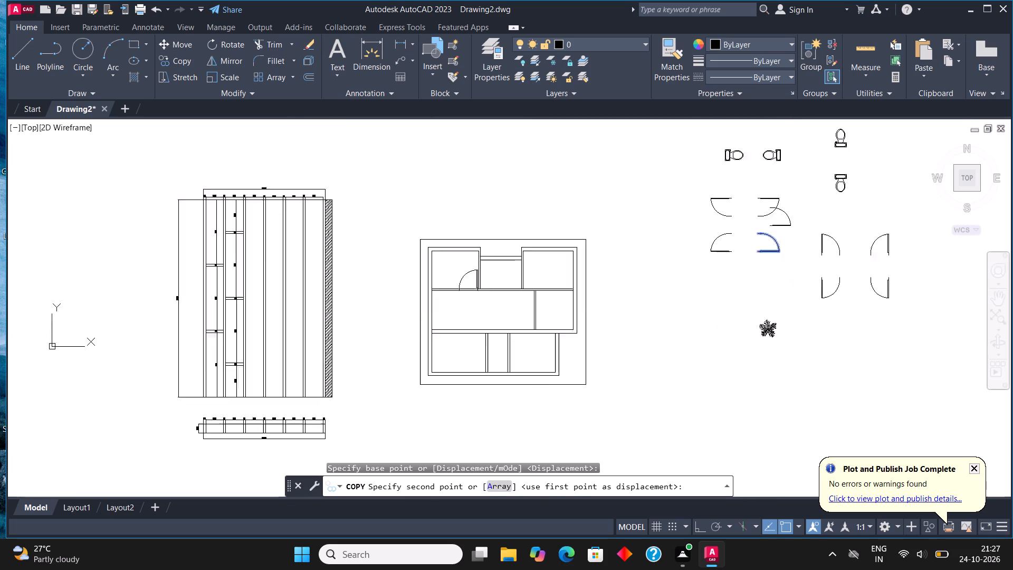
scroll(770, 226, down, 1)
scroll(622, 247, up, 3)
scroll(600, 288, up, 3)
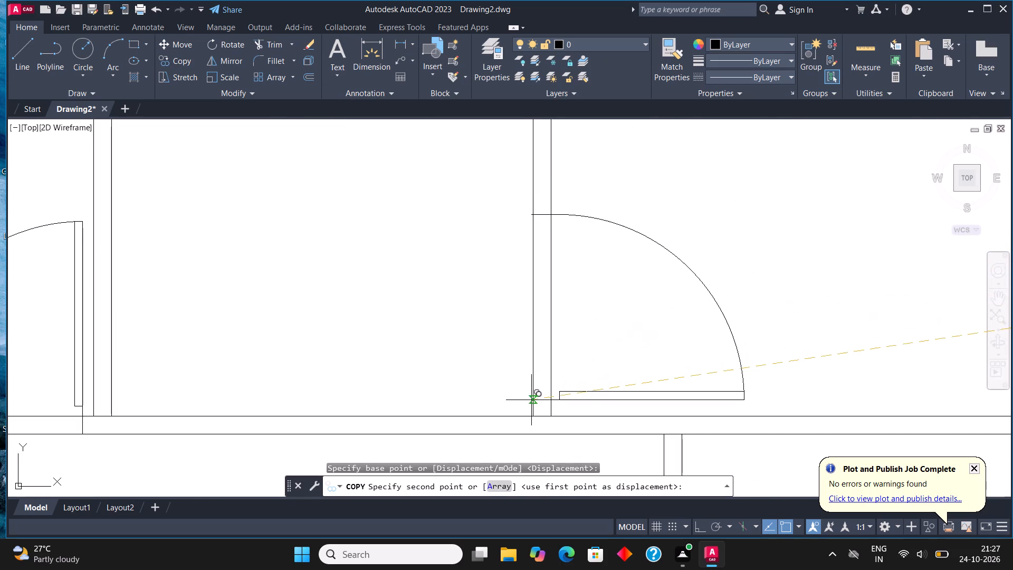
click(532, 401)
key(Escape)
Draw short vertical lines across the horizontal double wall at both sides of the central bay between the upper rooms.
scroll(519, 267, down, 3)
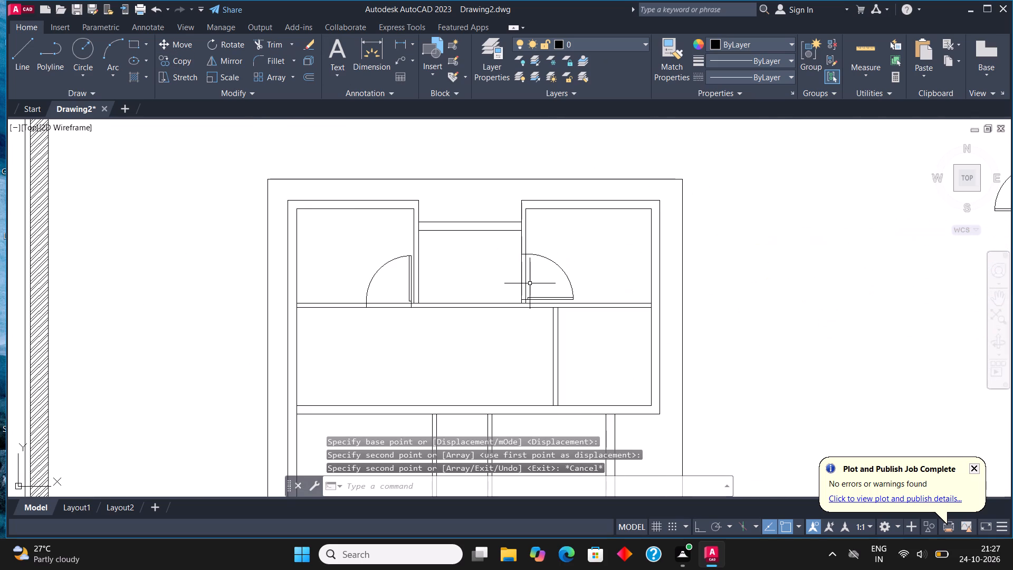
scroll(514, 298, up, 1)
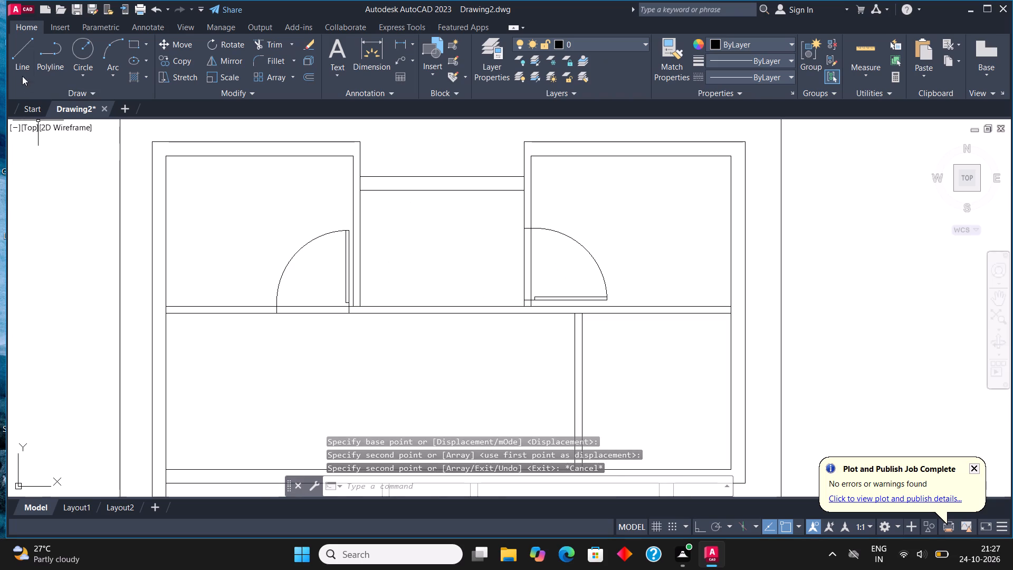
click(26, 57)
scroll(352, 299, up, 1)
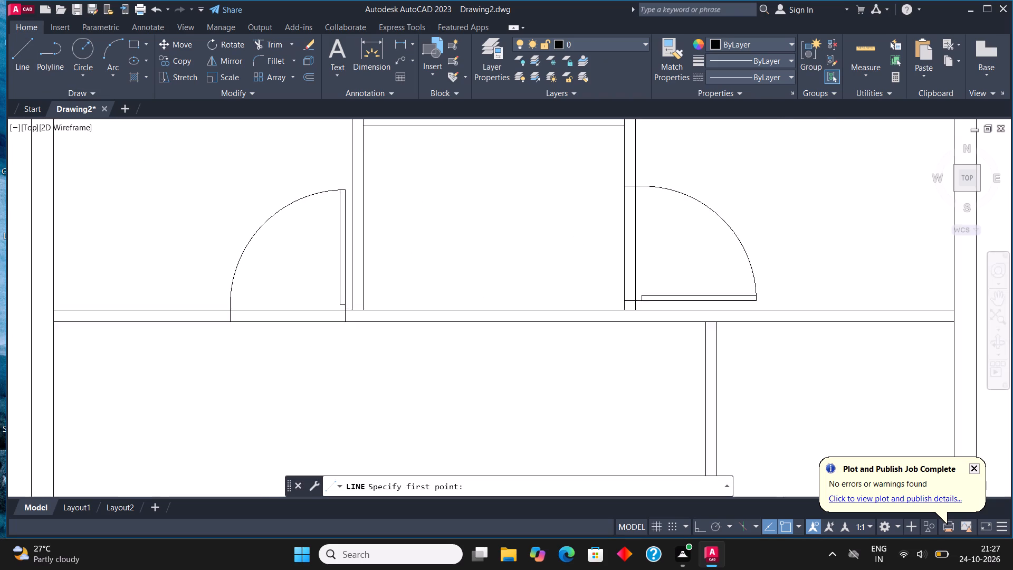
scroll(352, 299, up, 1)
click(369, 314)
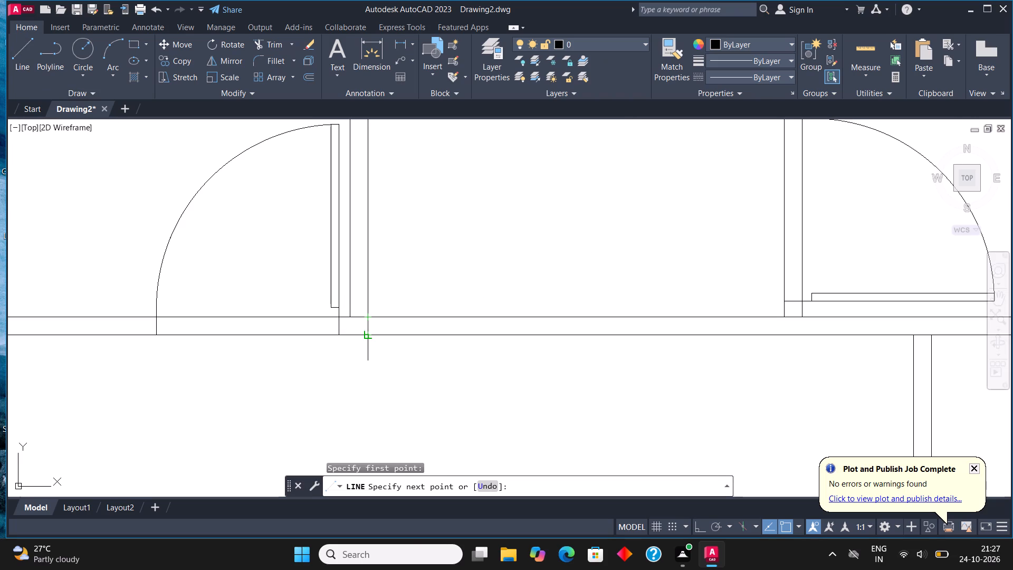
click(368, 333)
click(34, 53)
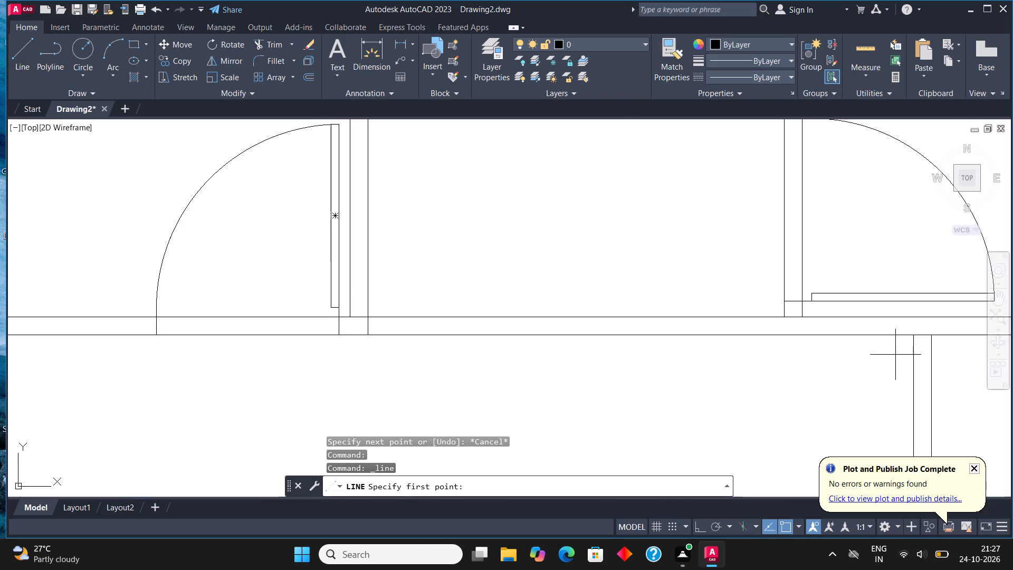
click(781, 319)
click(782, 335)
key(Escape)
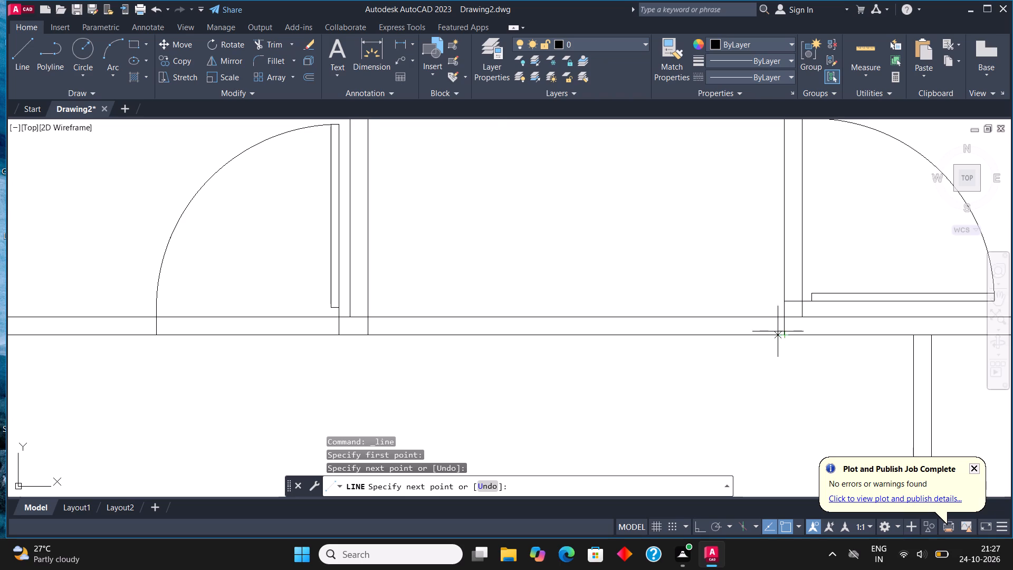
Trim away both horizontal wall lines between the two short closing lines to open the central bay to the room below.
click(275, 43)
drag(475, 260, 487, 359)
scroll(495, 293, down, 4)
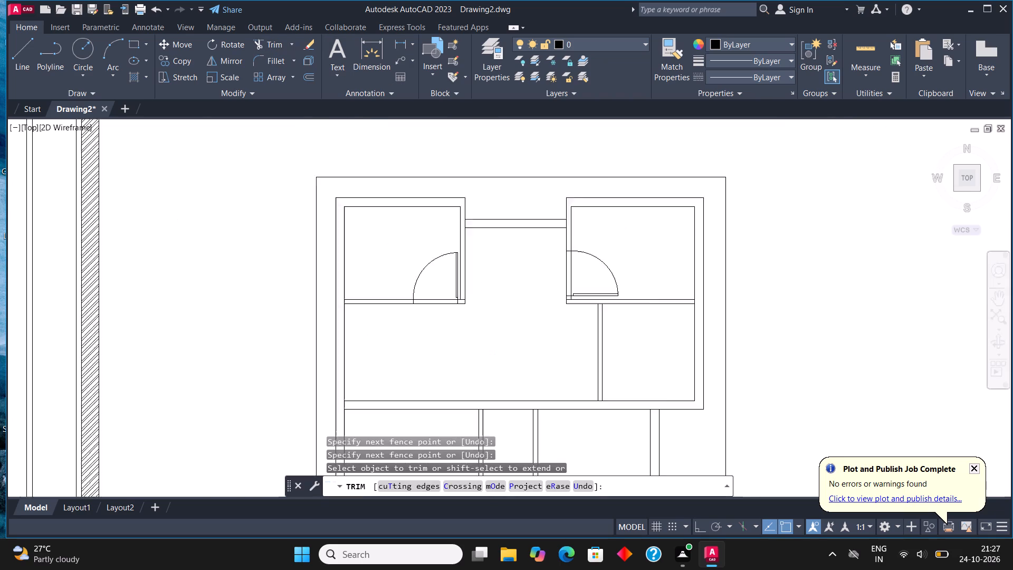
Draw a horizontal line across the small right-hand room, from the vertical partition's midpoint to the inner right wall.
key(Escape)
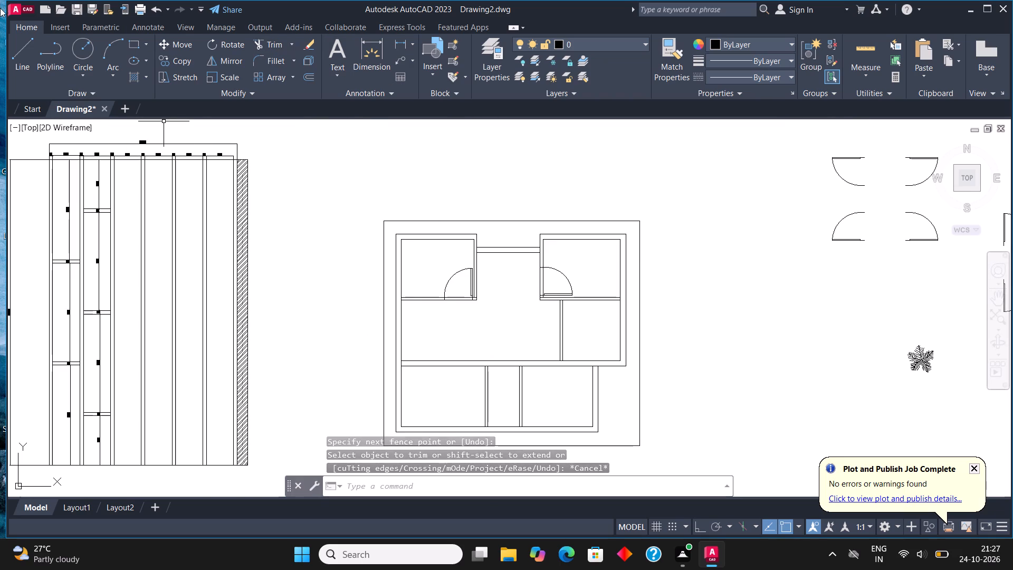
click(26, 45)
scroll(560, 331, up, 2)
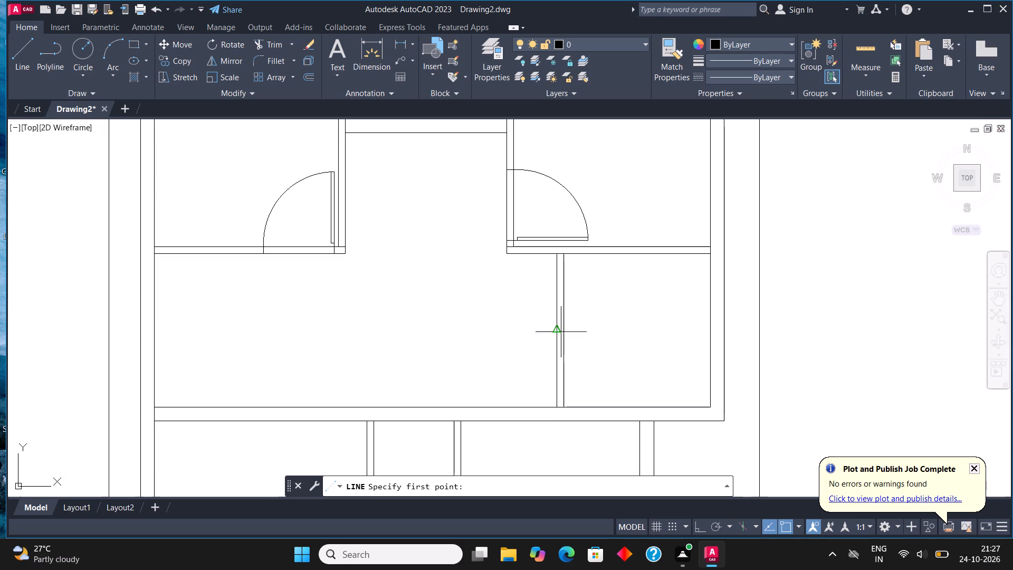
click(566, 329)
click(709, 331)
key(Escape)
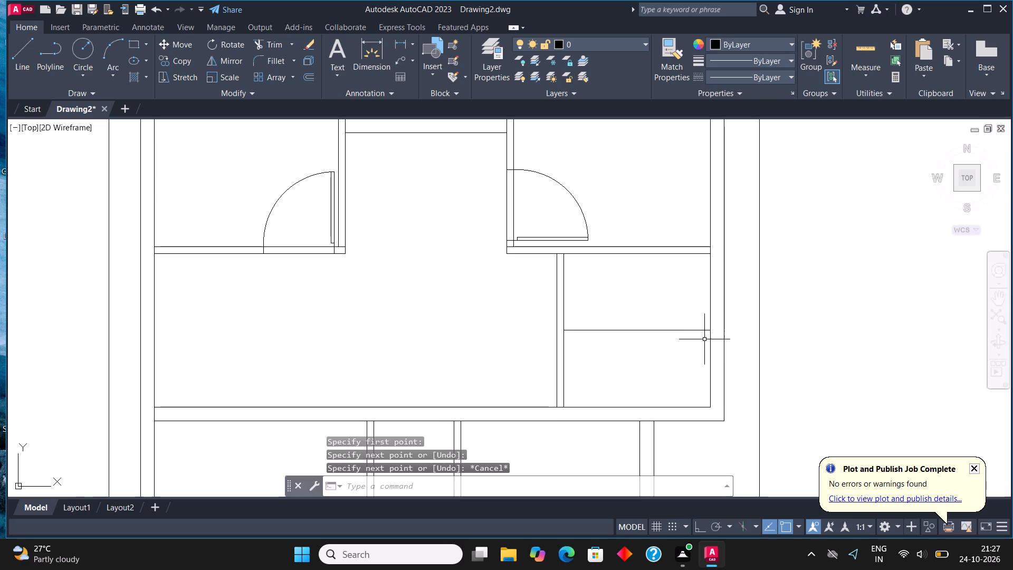
Offset the new horizontal line upward by 25 to form a double-line wall dividing the small right-hand room.
drag(664, 350, 662, 339)
click(654, 317)
click(308, 74)
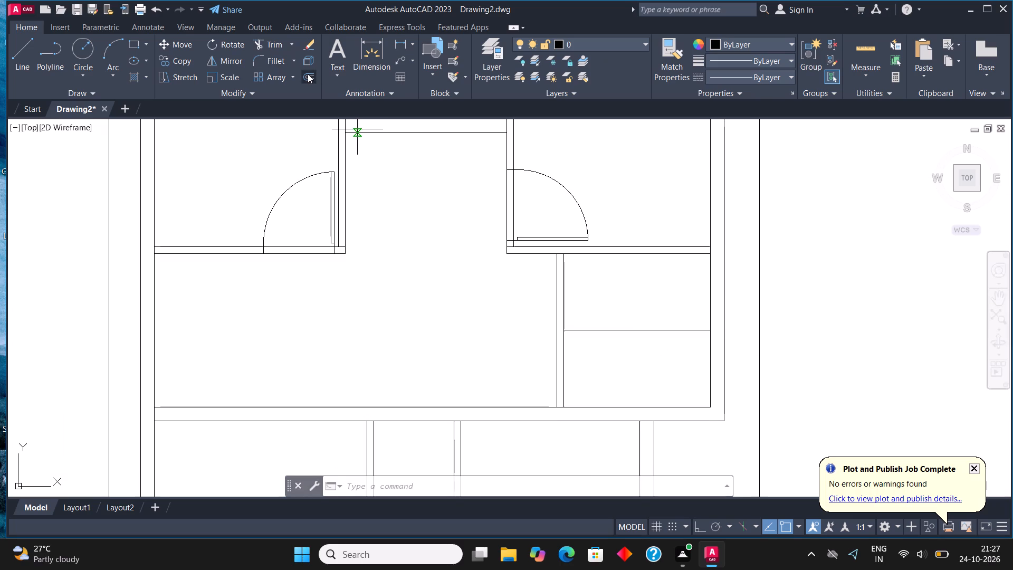
click(610, 327)
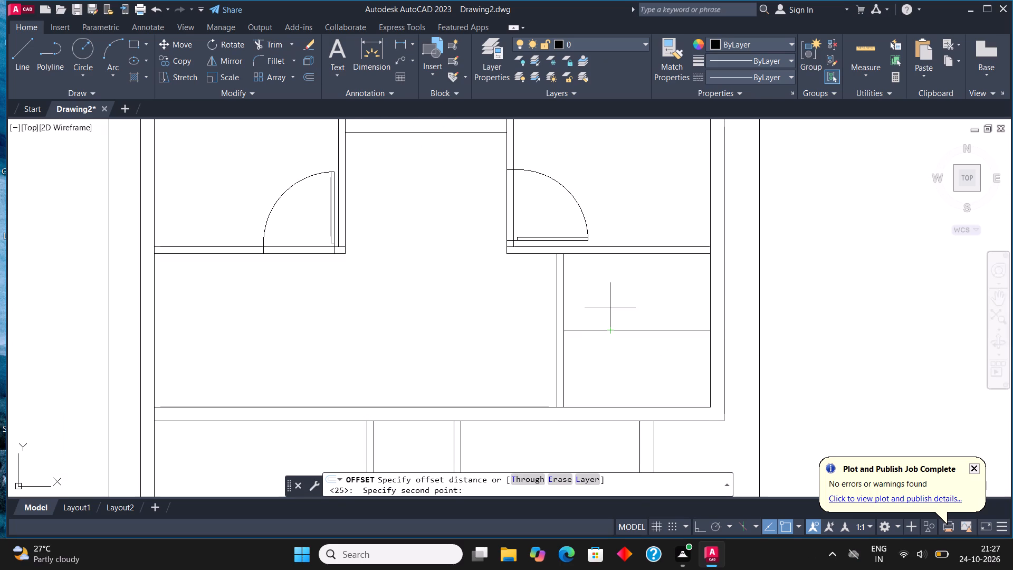
text(25)
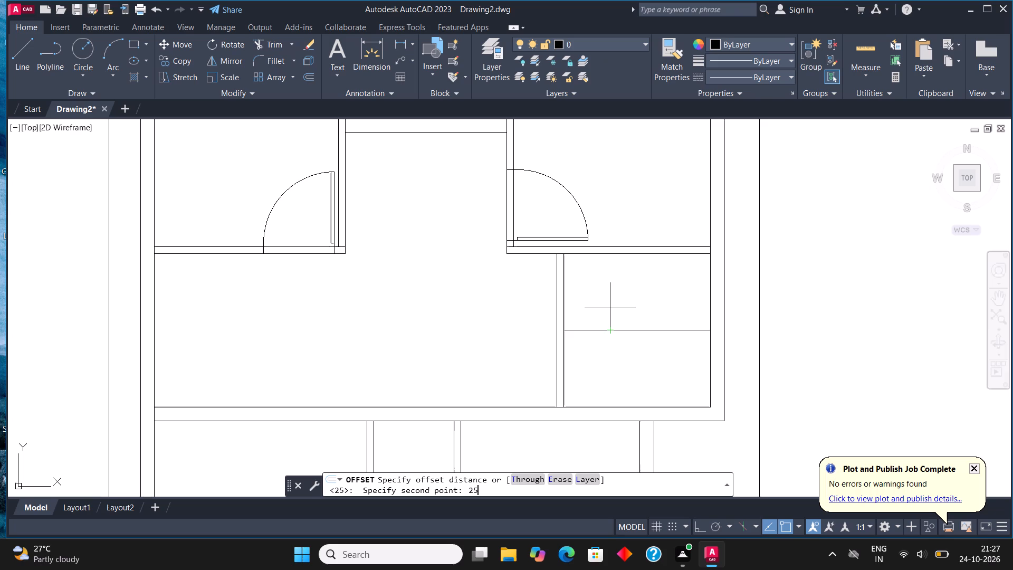
key(Return)
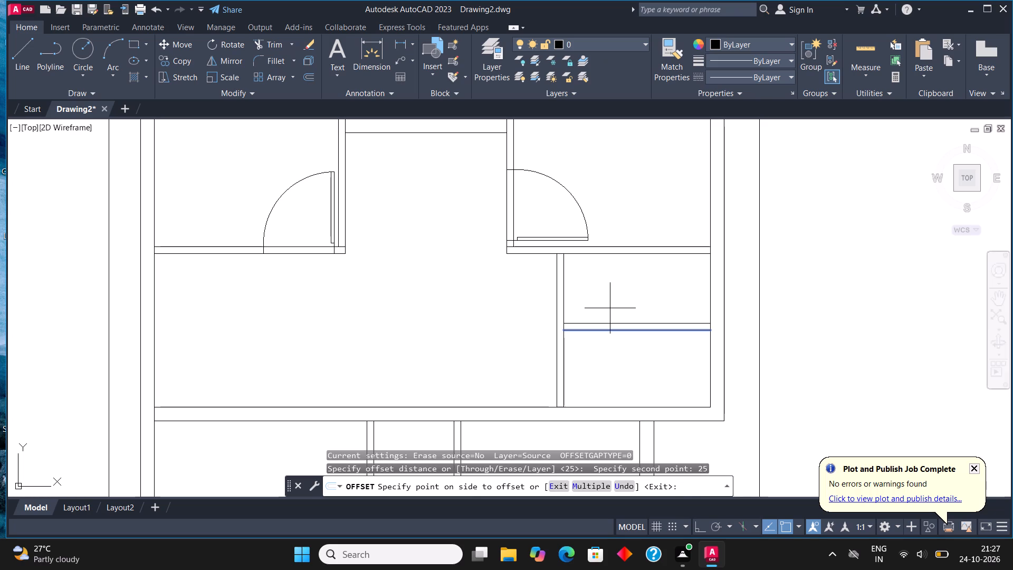
click(609, 274)
key(Escape)
Copy the lower-right horizontal-leaf door into the upper small right-hand room, setting it on the vertical partition just above the dividing wall.
scroll(542, 325, down, 4)
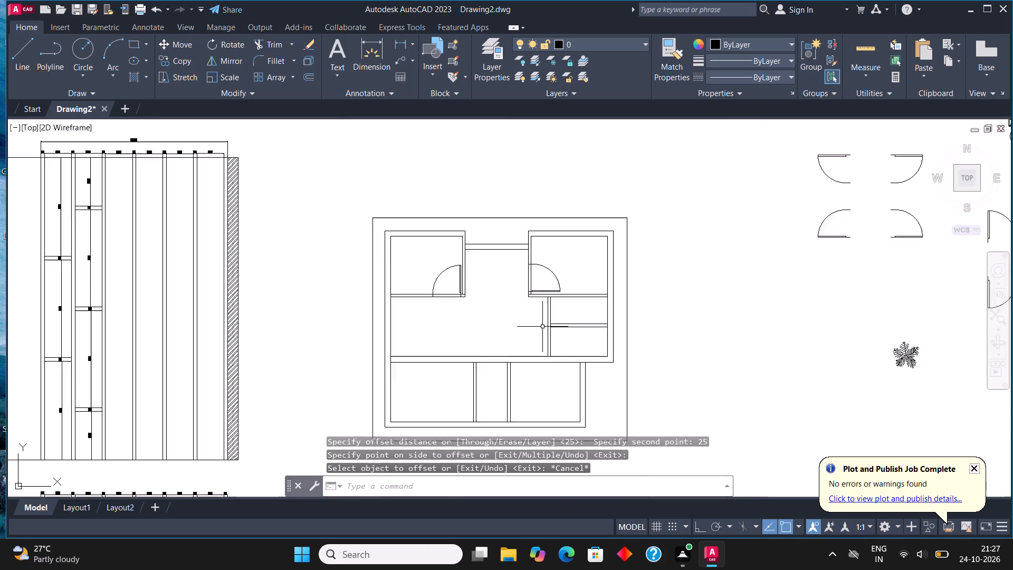
scroll(728, 321, up, 3)
click(509, 207)
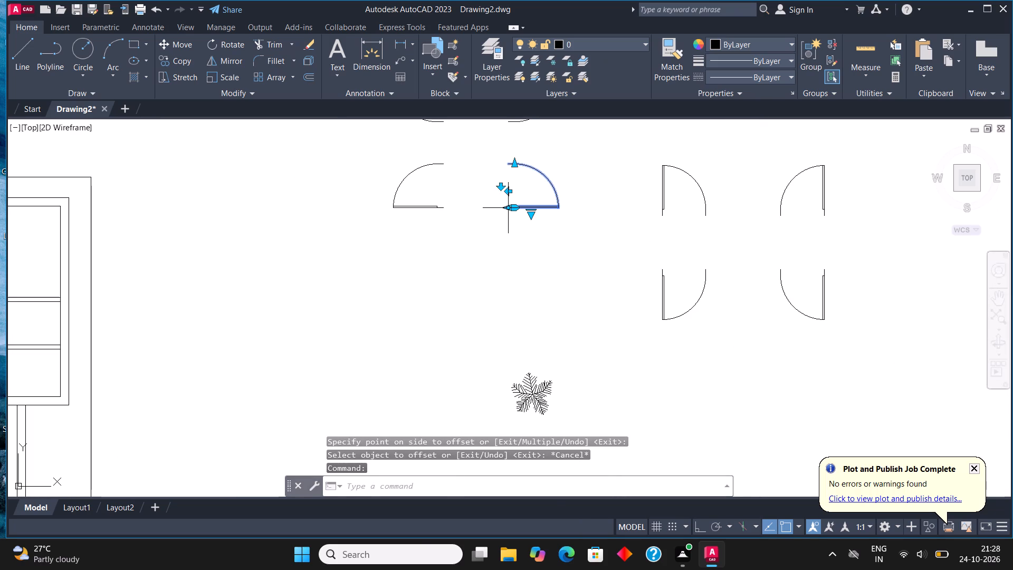
click(186, 63)
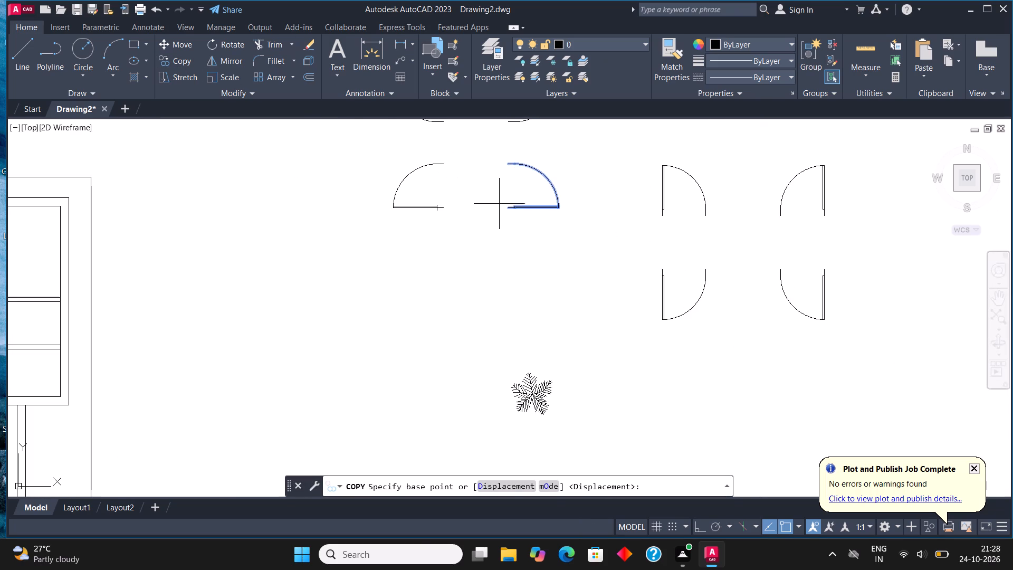
click(507, 208)
scroll(619, 168, down, 3)
scroll(488, 209, up, 2)
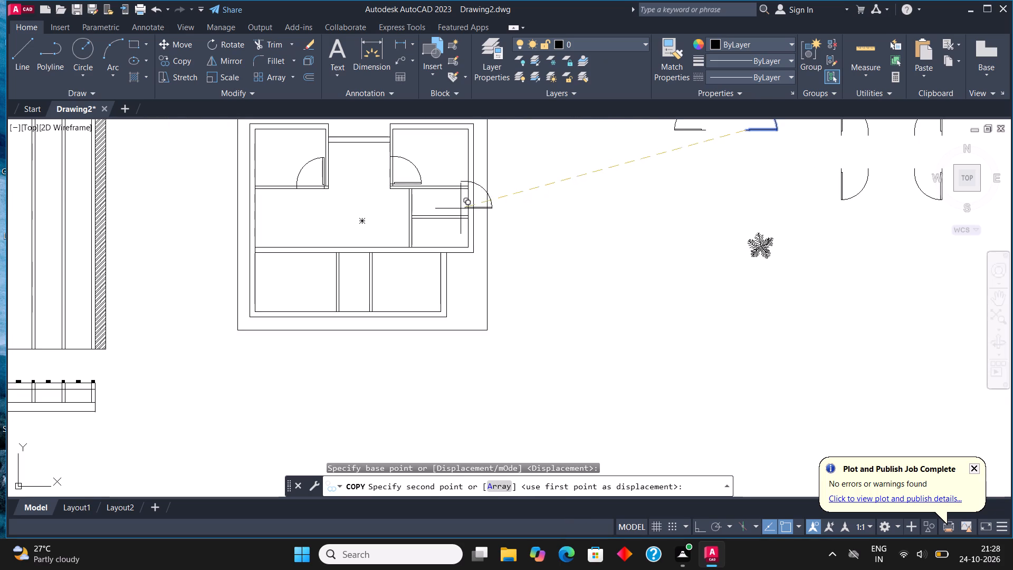
scroll(402, 213, up, 4)
click(434, 216)
scroll(433, 285, down, 2)
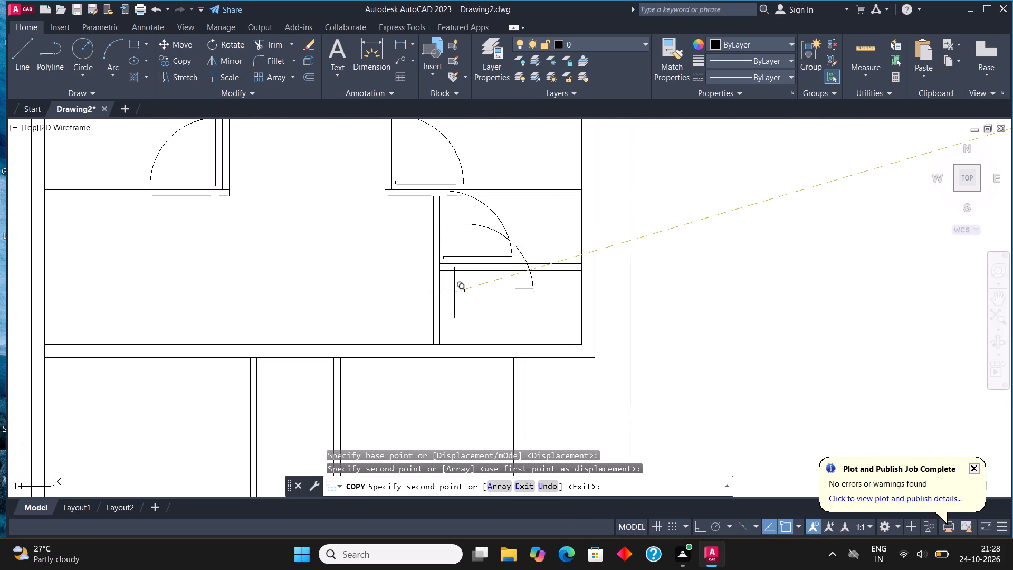
key(Escape)
Scale down the copied door from its hinge-side corner on the partition so it fits within the upper small room.
click(473, 254)
click(235, 76)
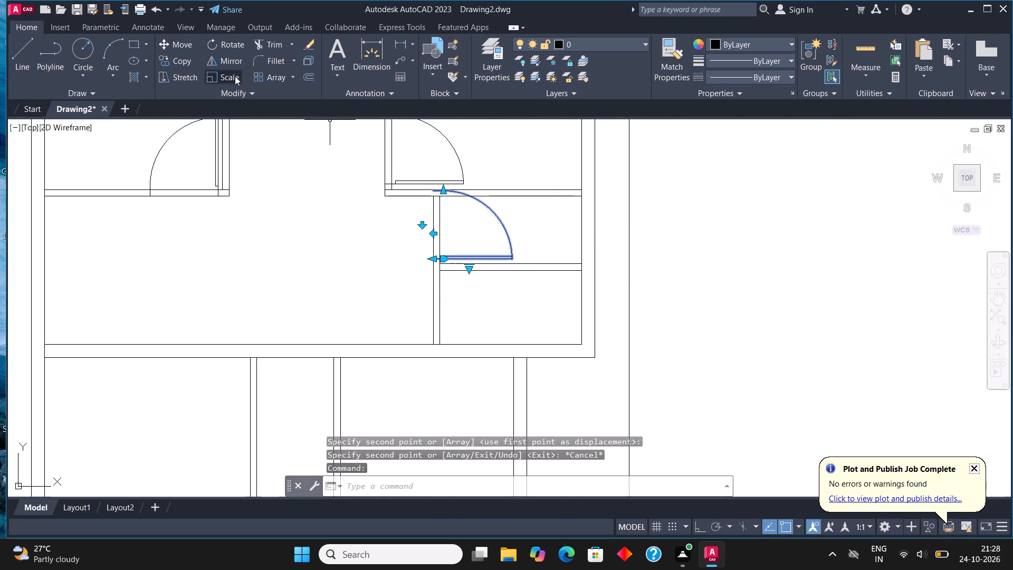
scroll(432, 210, up, 1)
click(429, 287)
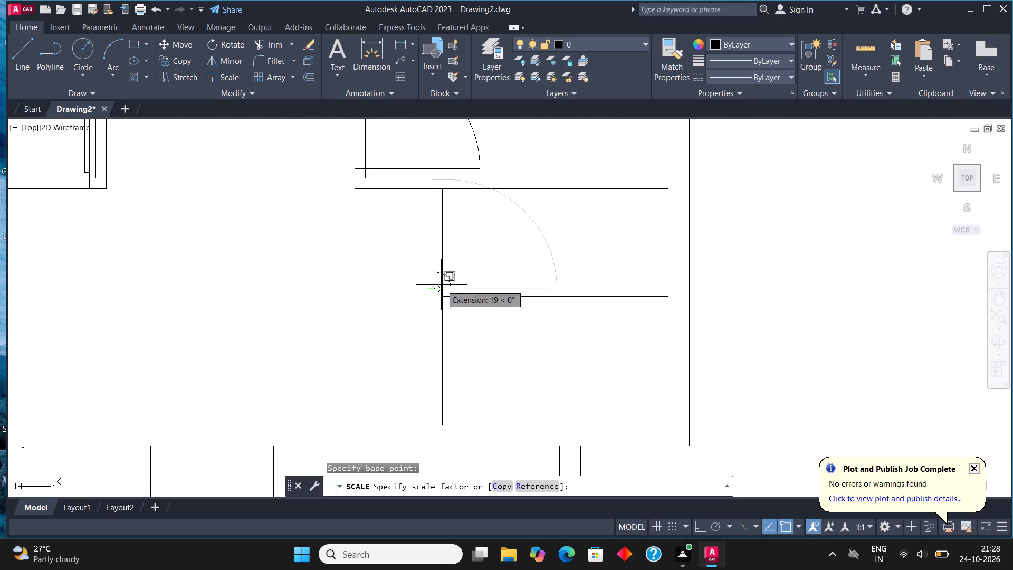
click(470, 282)
click(489, 245)
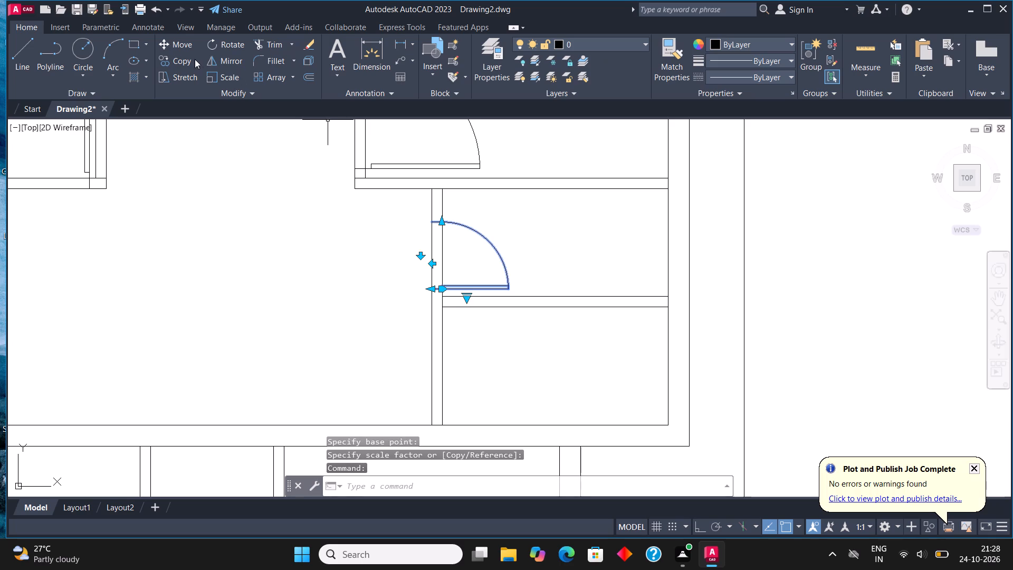
key(Escape)
Mirror the reduced door about a horizontal line along the dividing wall's lower edge into the room below, keeping the original.
click(484, 287)
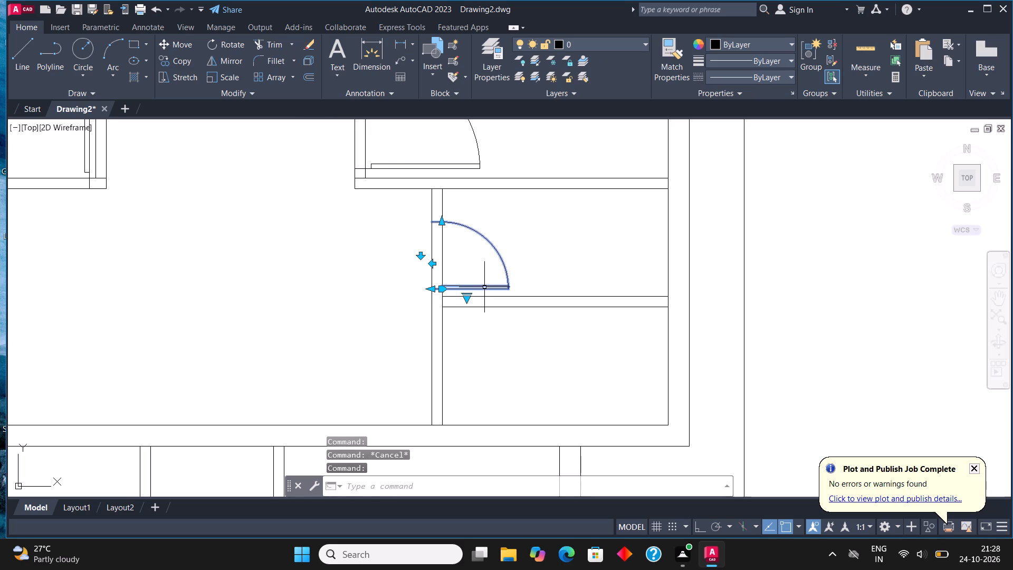
click(234, 54)
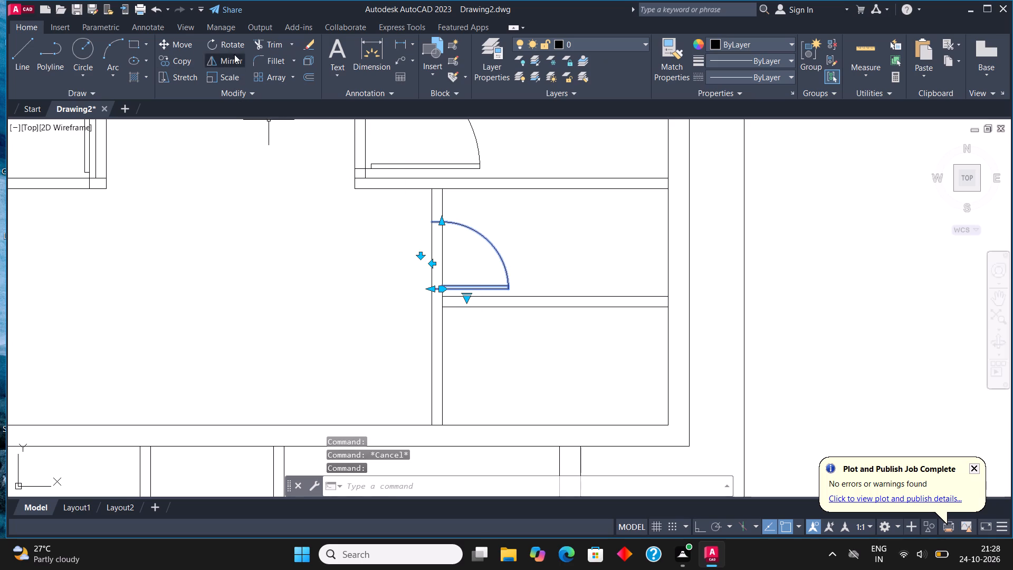
click(432, 305)
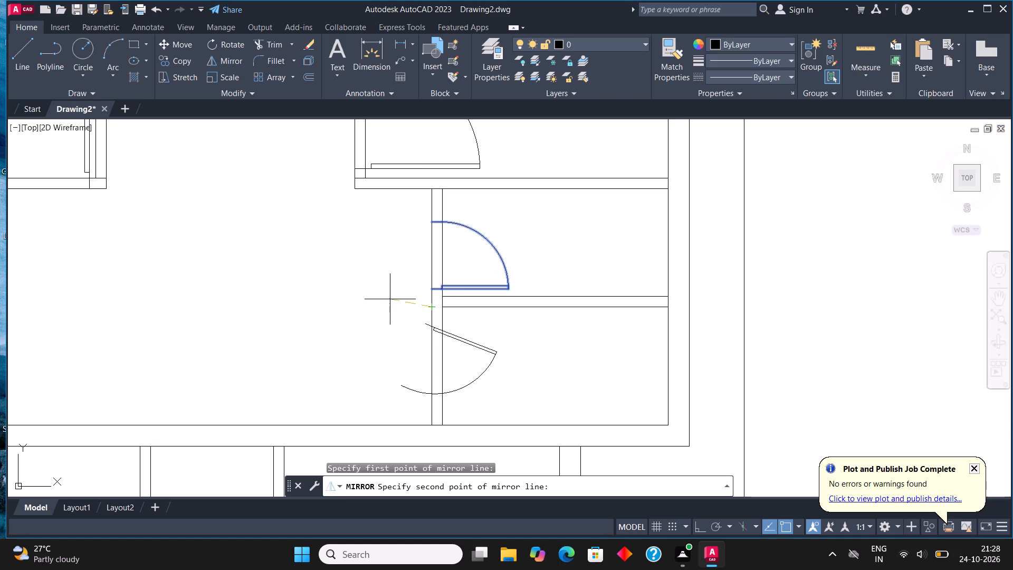
key(F8)
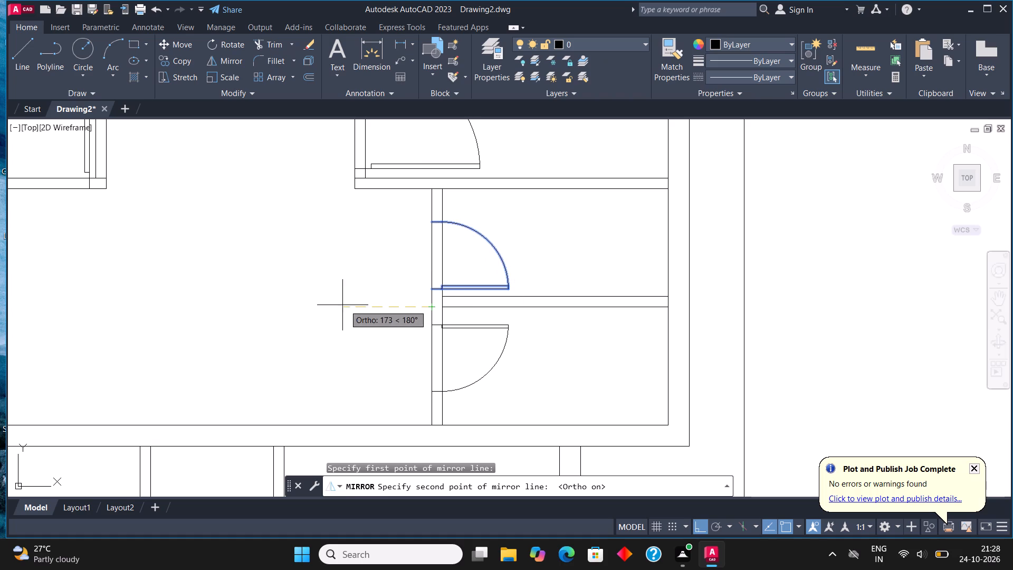
click(336, 306)
click(506, 486)
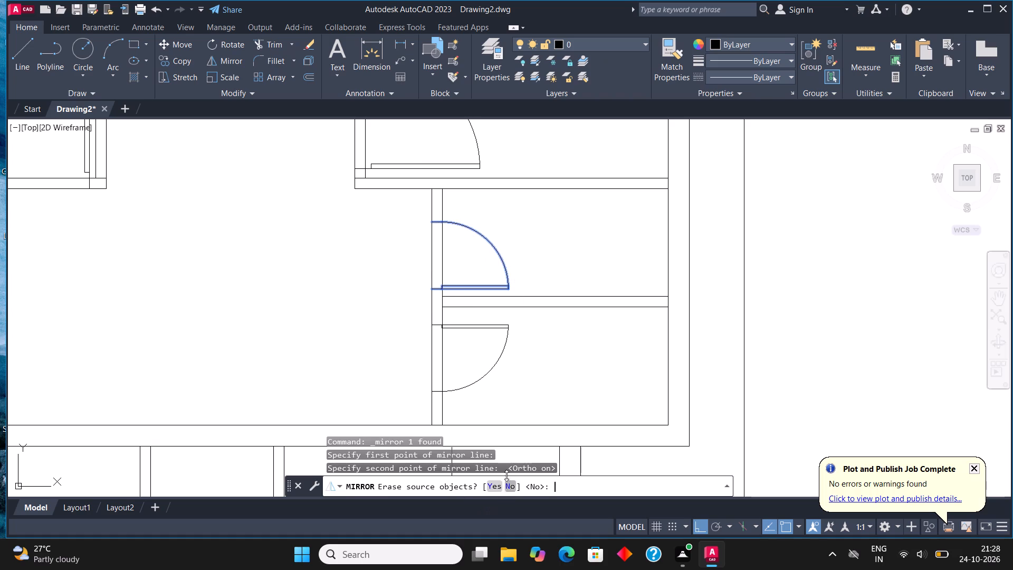
Move the mirrored door straight up along the partition, closer to the underside of the dividing wall.
click(499, 401)
click(481, 360)
click(170, 44)
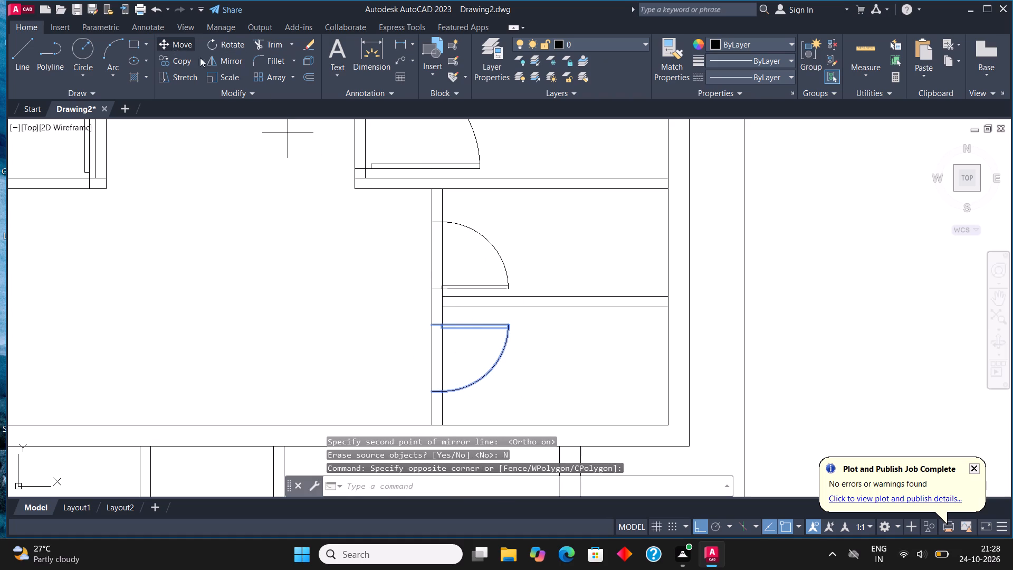
scroll(437, 305, up, 2)
click(417, 354)
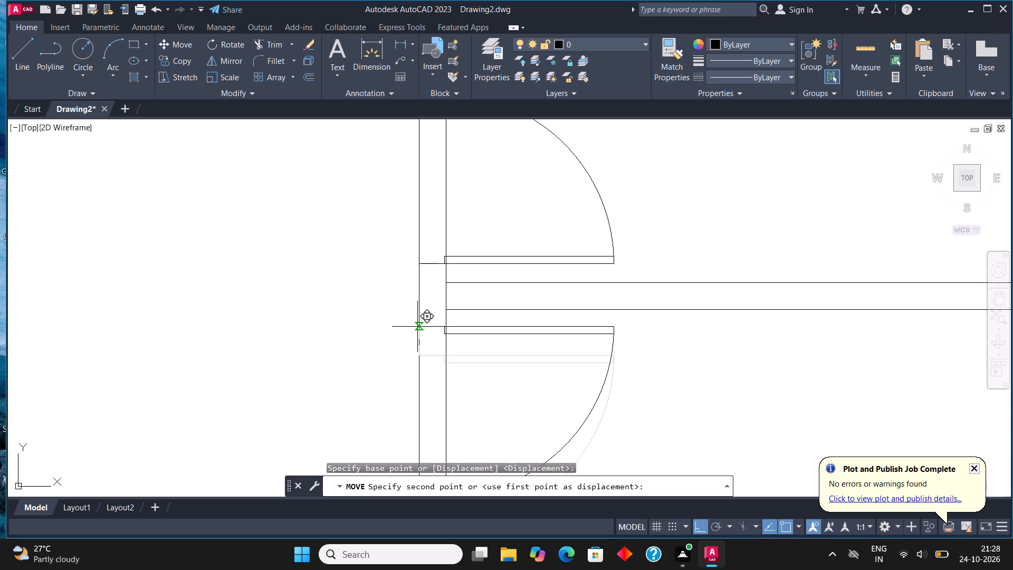
click(417, 327)
Copy the lower-right vertical-leaf door into the layout's lower-left room, setting it on the upper wall beside the room's right partition.
scroll(410, 242, down, 4)
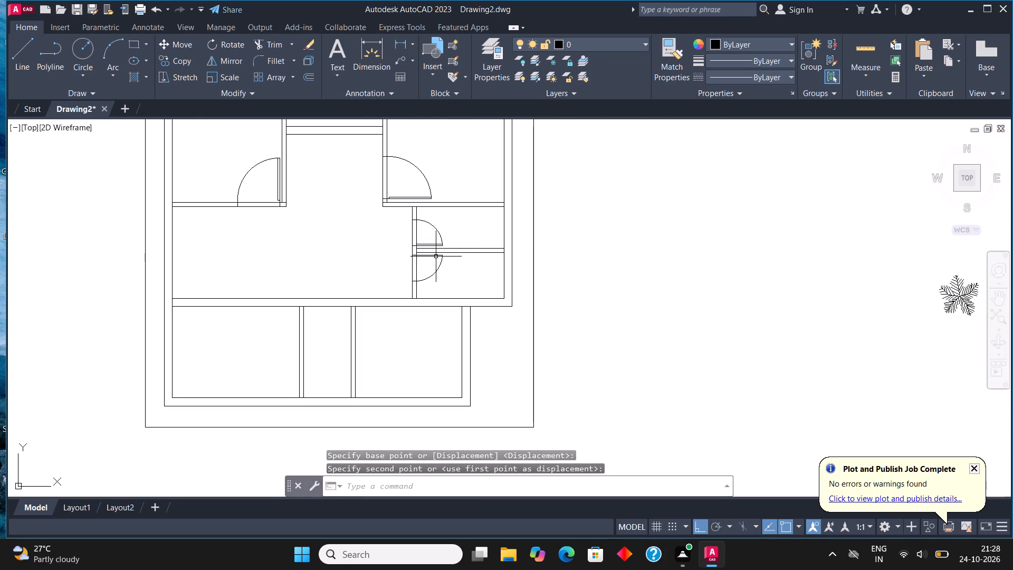
scroll(408, 298, down, 1)
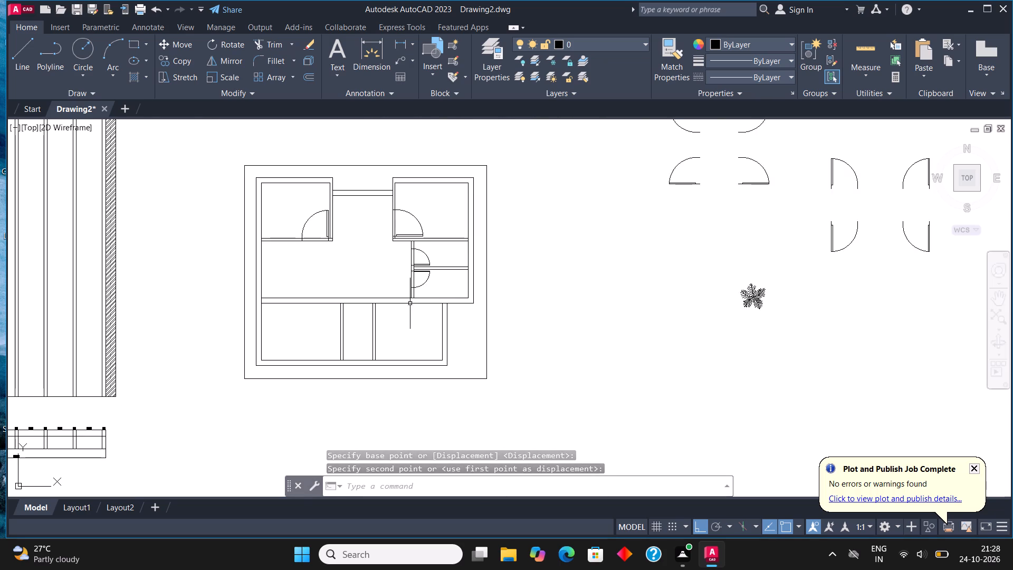
scroll(411, 306, down, 1)
scroll(758, 265, up, 2)
click(727, 263)
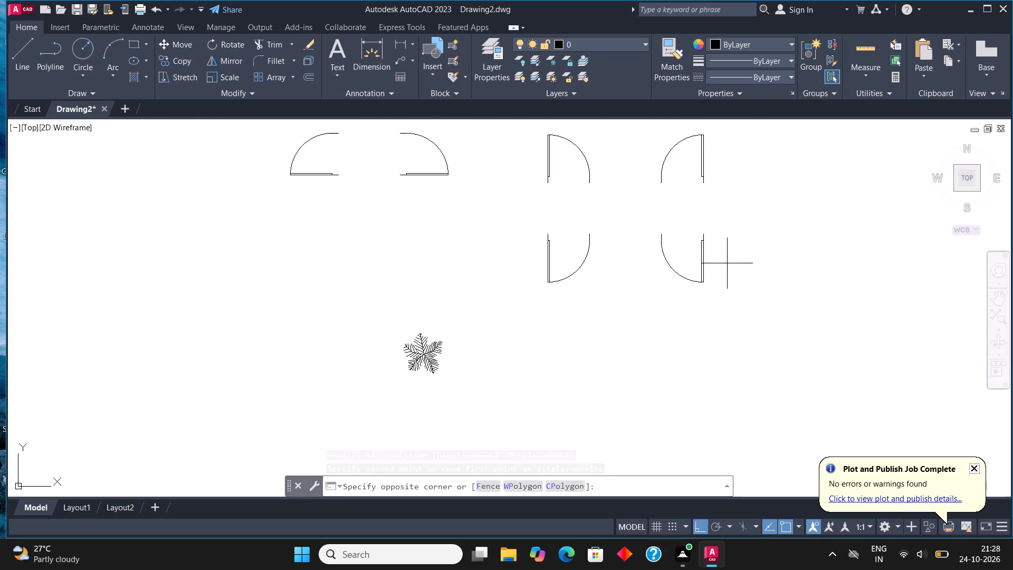
click(693, 237)
click(171, 63)
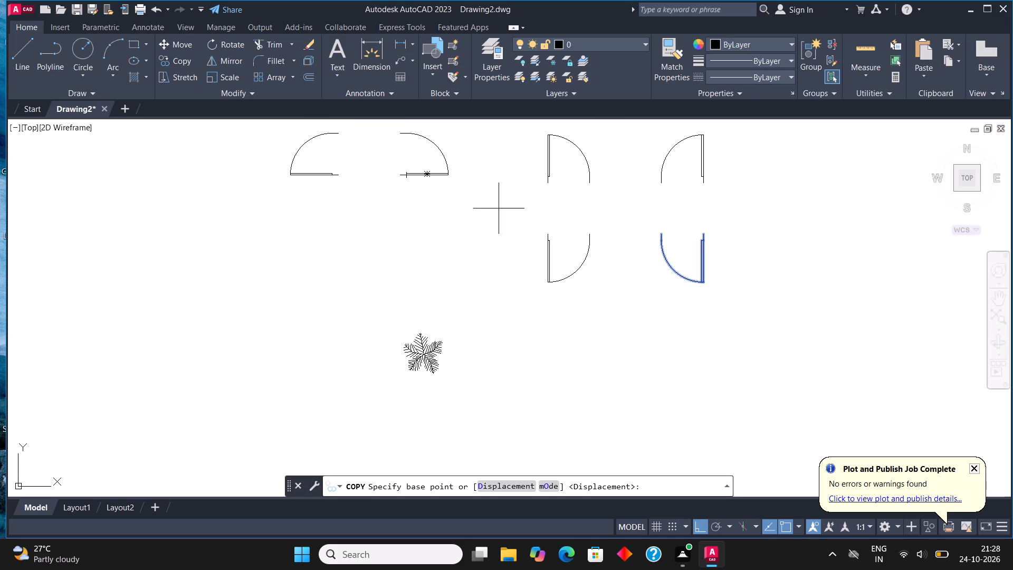
scroll(691, 235, up, 3)
click(730, 229)
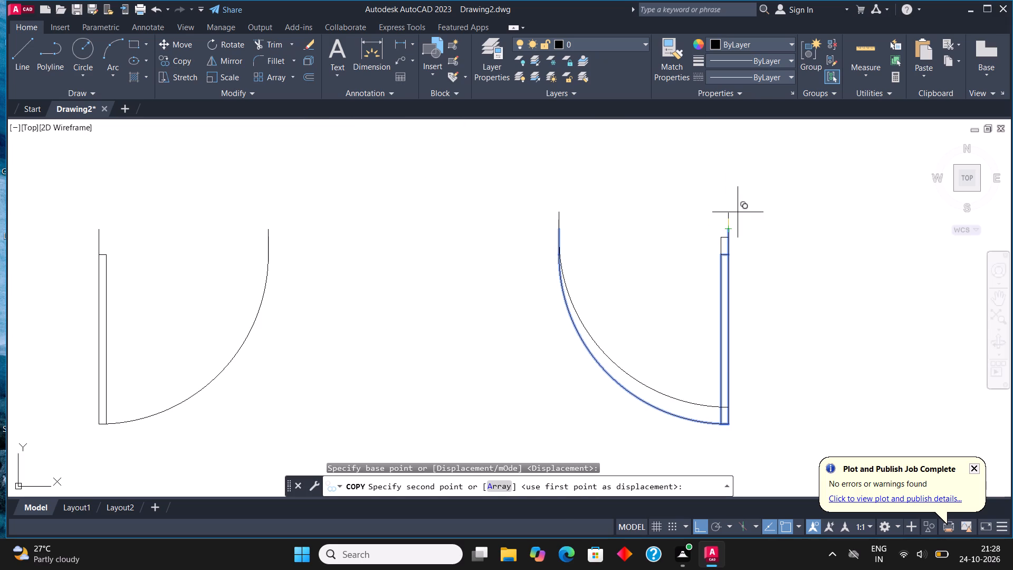
scroll(776, 172, down, 3)
key(F8)
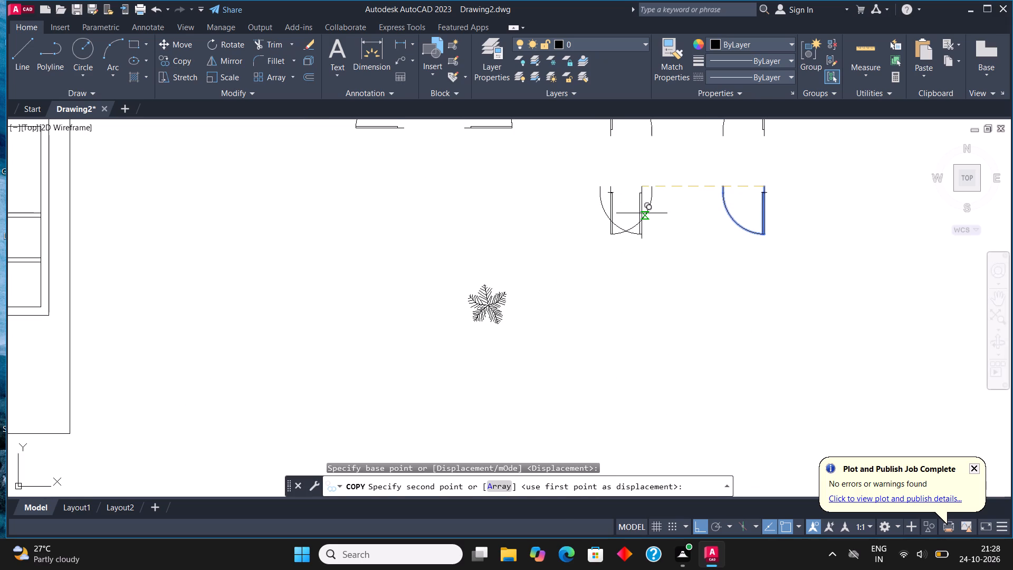
scroll(642, 216, down, 3)
middle_drag(567, 233, 714, 251)
scroll(592, 278, up, 3)
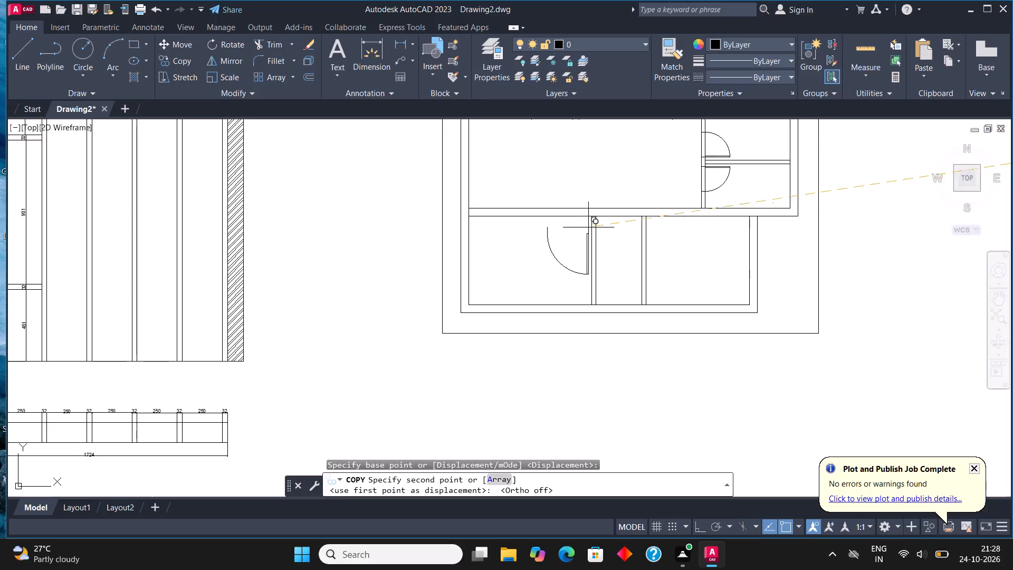
scroll(590, 225, up, 3)
click(565, 161)
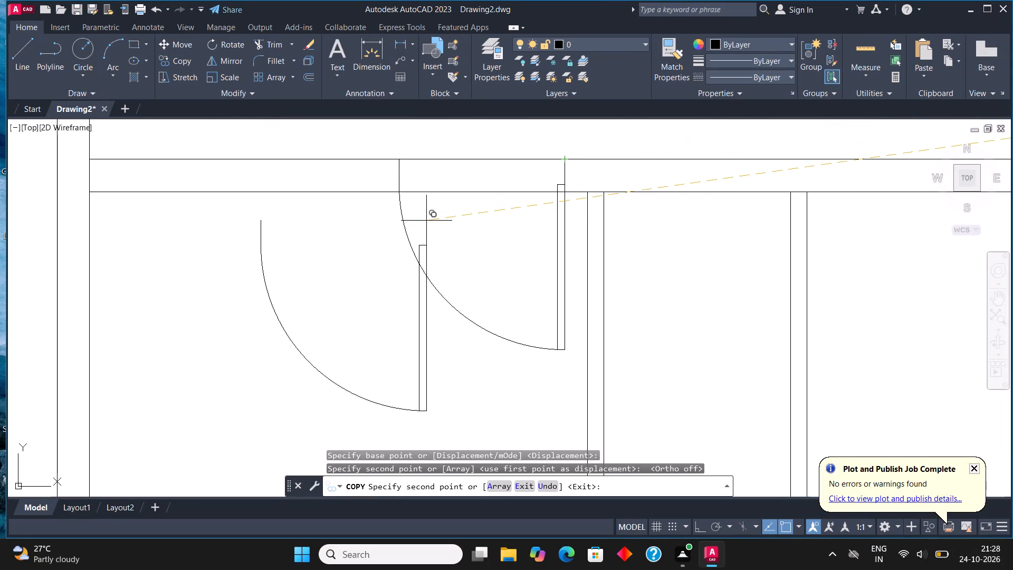
key(Escape)
Copy the upper-right horizontal-leaf door into the bottom middle room, setting it on the room's left partition just below the upper wall.
scroll(447, 250, down, 3)
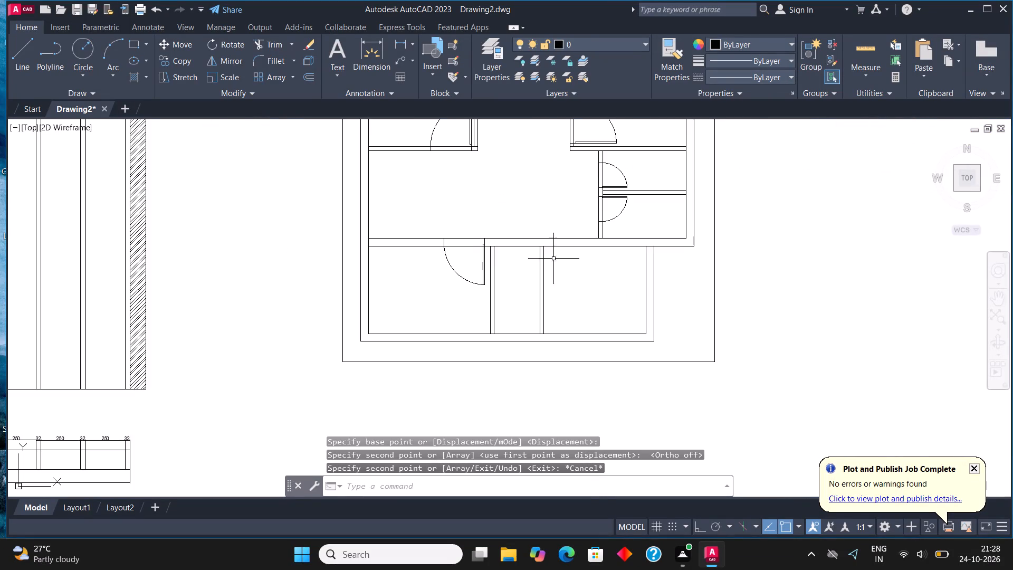
middle_drag(666, 250, 542, 304)
scroll(542, 304, down, 2)
scroll(728, 183, up, 3)
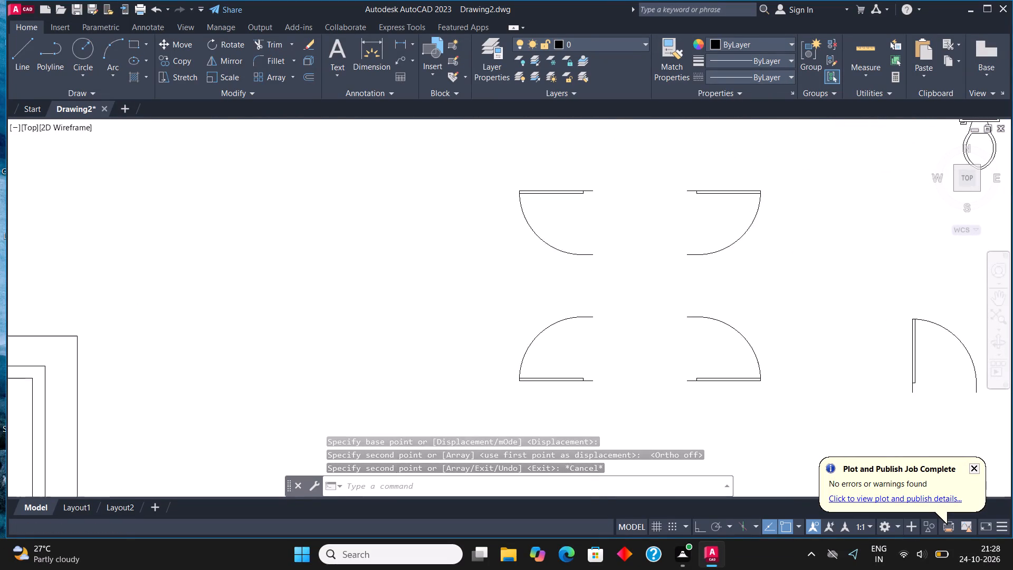
scroll(728, 183, up, 2)
drag(717, 186, 676, 213)
click(634, 254)
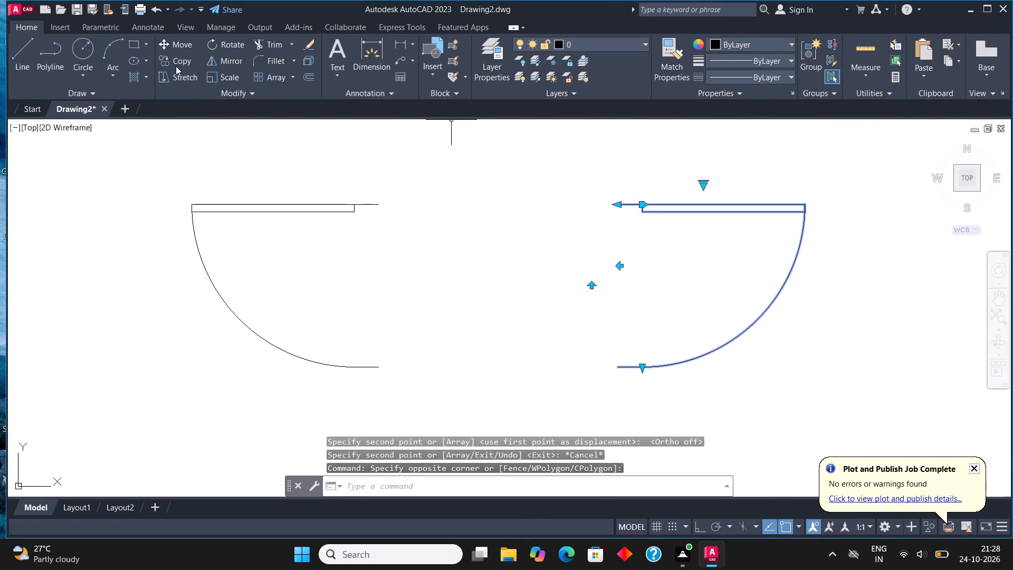
click(176, 58)
click(622, 205)
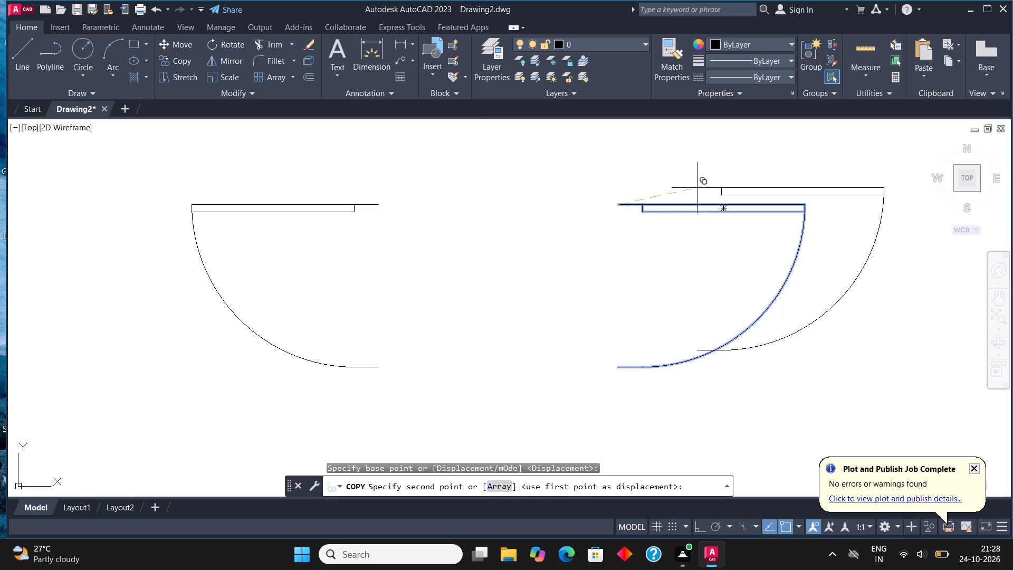
scroll(701, 191, down, 5)
scroll(461, 276, up, 3)
middle_drag(478, 336, 499, 193)
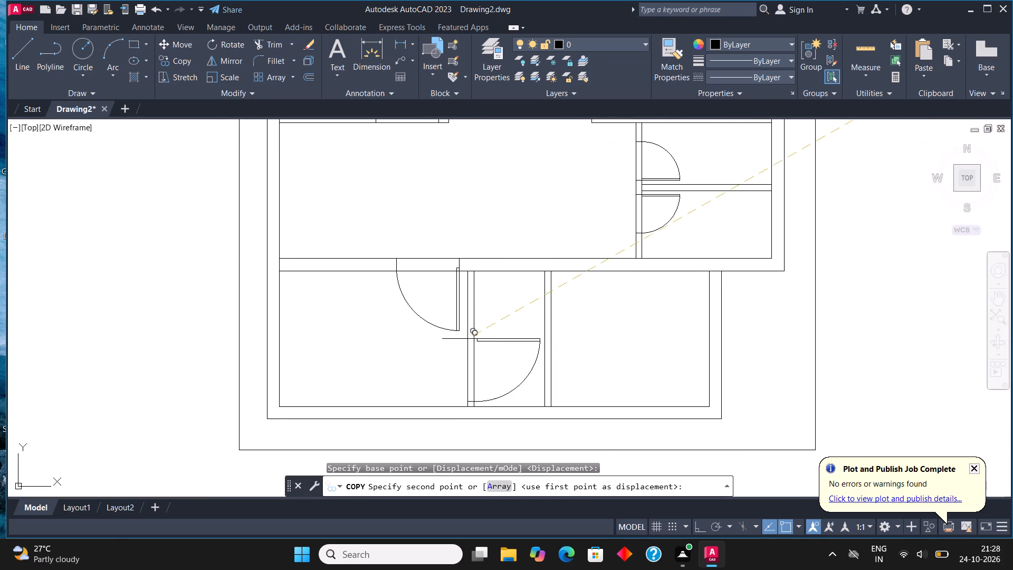
scroll(467, 251, up, 3)
click(460, 348)
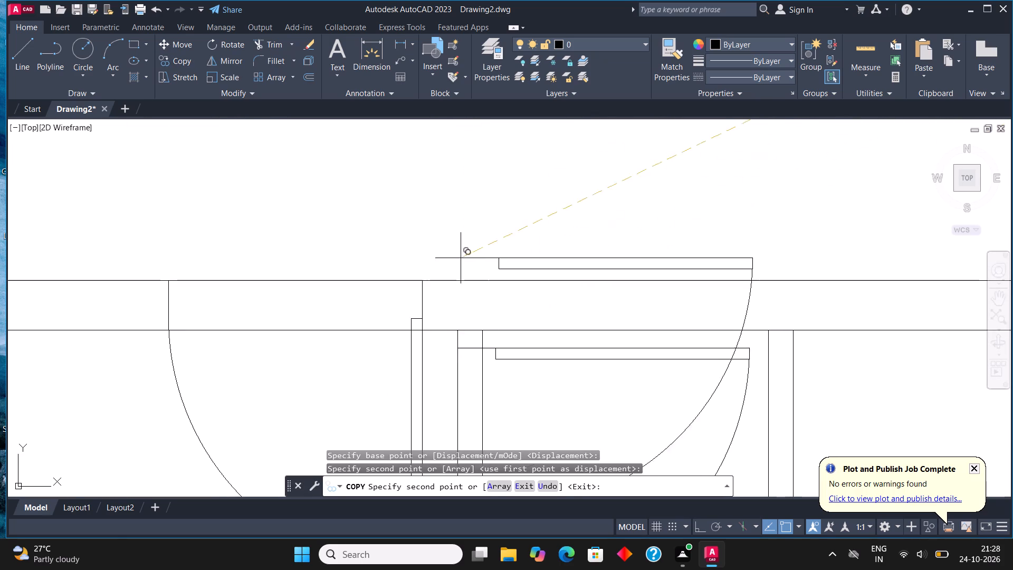
scroll(461, 258, down, 3)
scroll(501, 338, up, 1)
key(Escape)
Scale down the copied door from its hinge-side corner on the partition so it fits within the narrow bottom middle room.
click(495, 343)
click(489, 328)
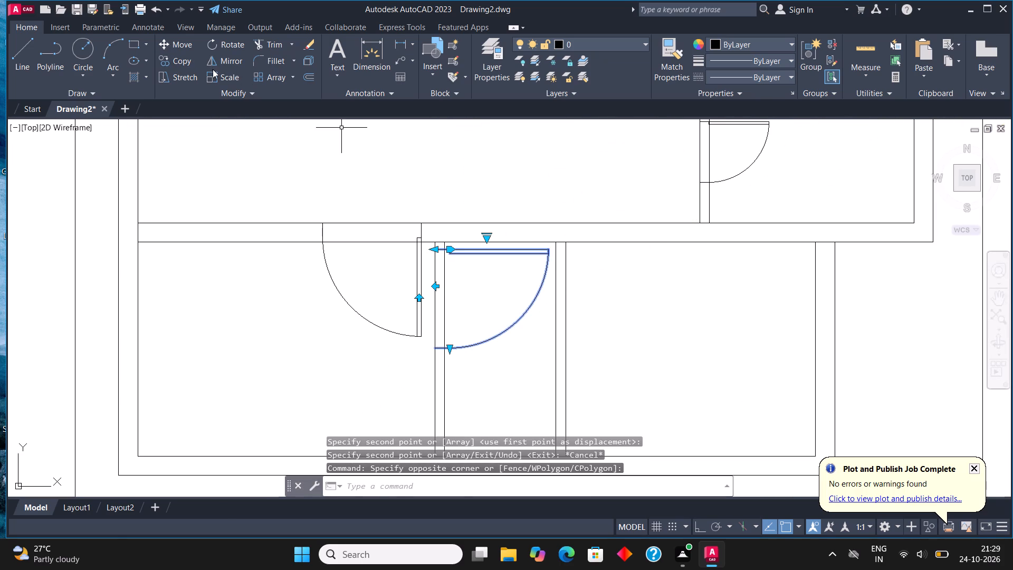
click(224, 75)
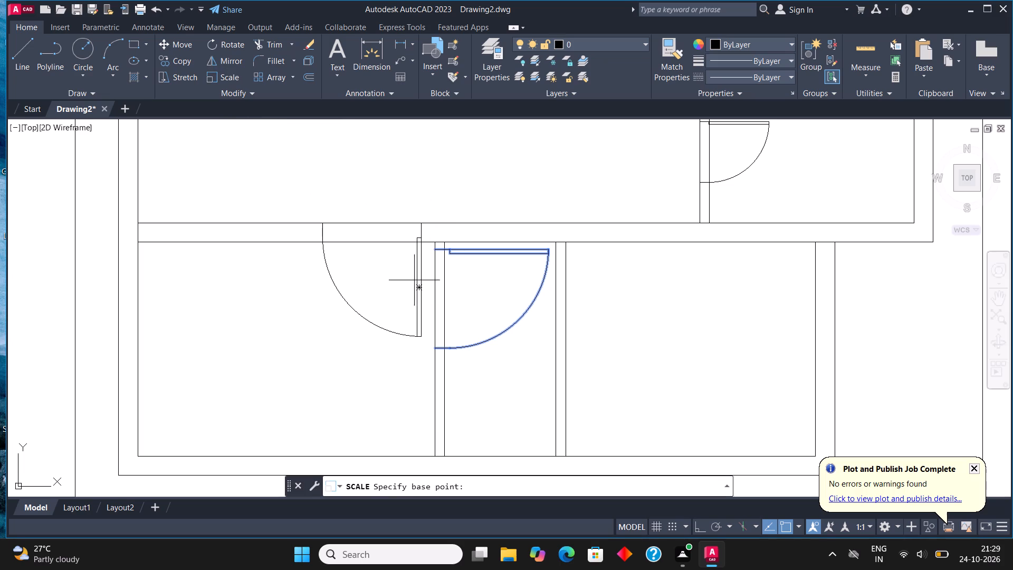
click(435, 248)
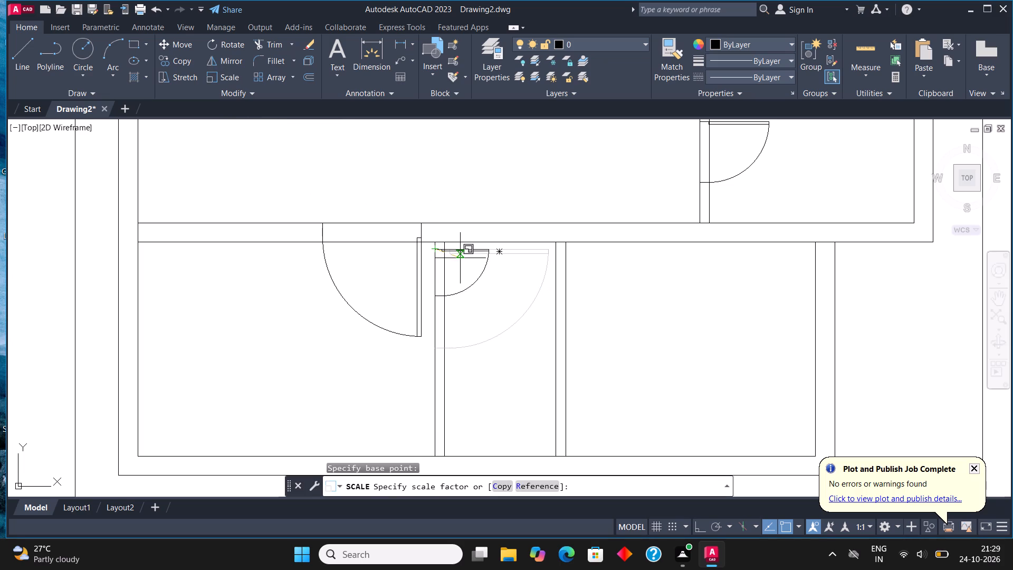
click(469, 264)
scroll(380, 285, down, 2)
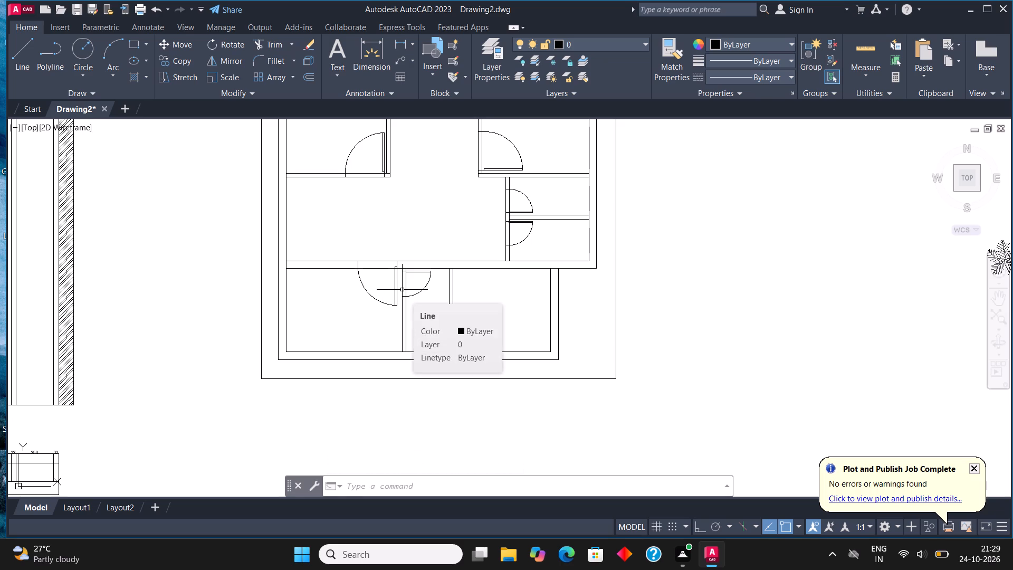
Copy the lower-left vertical-leaf door into the layout's bottom-right room, setting it on the upper wall beside the room's left partition.
scroll(410, 294, down, 1)
middle_drag(450, 300, 449, 316)
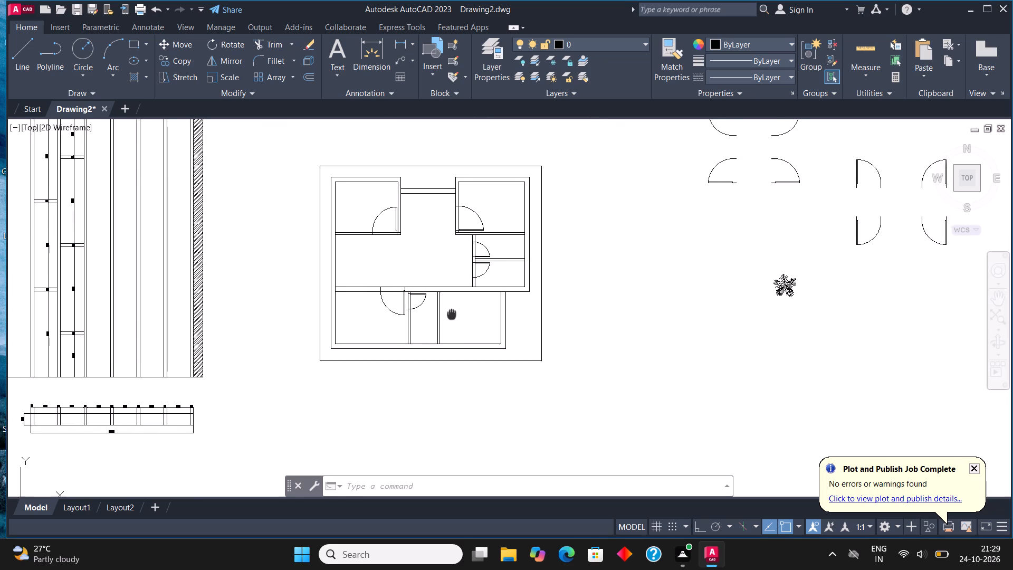
middle_drag(449, 316, 438, 328)
scroll(393, 337, down, 1)
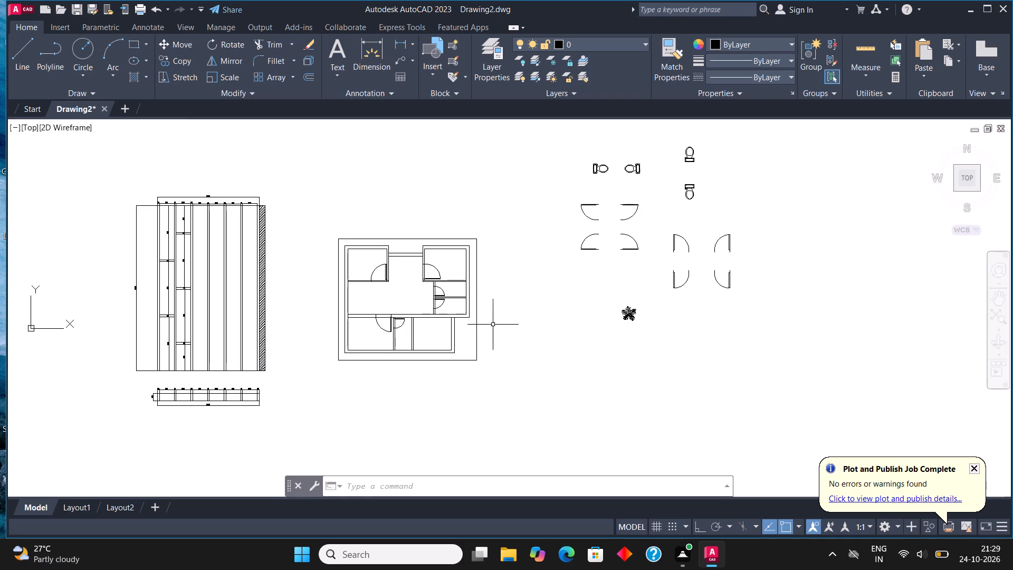
scroll(681, 279, up, 2)
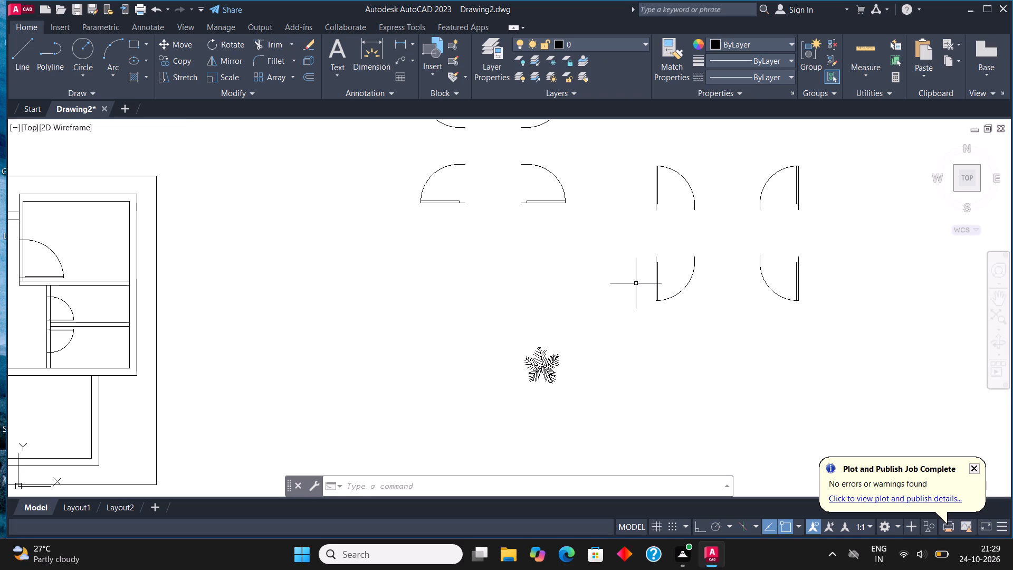
click(655, 282)
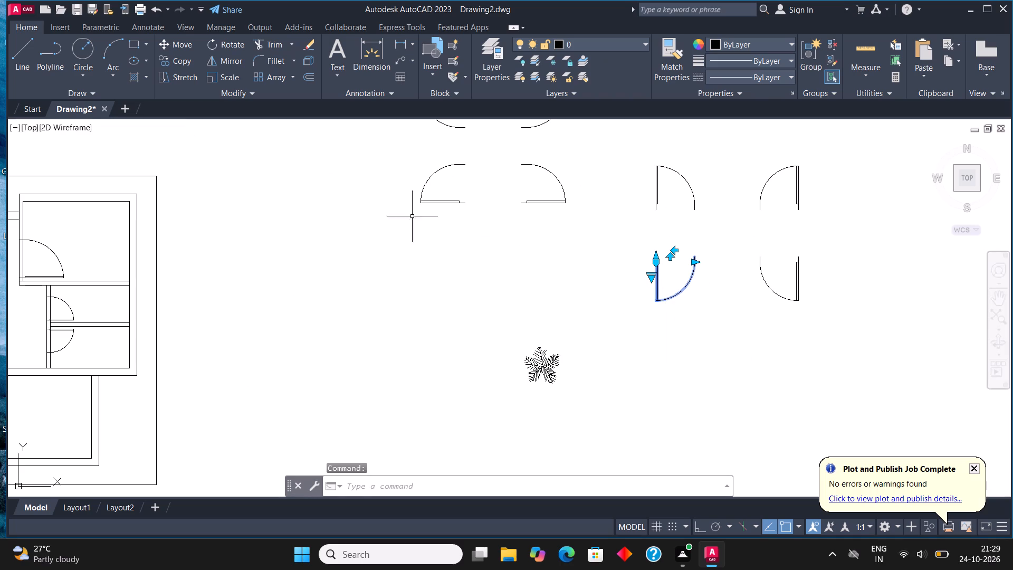
click(176, 56)
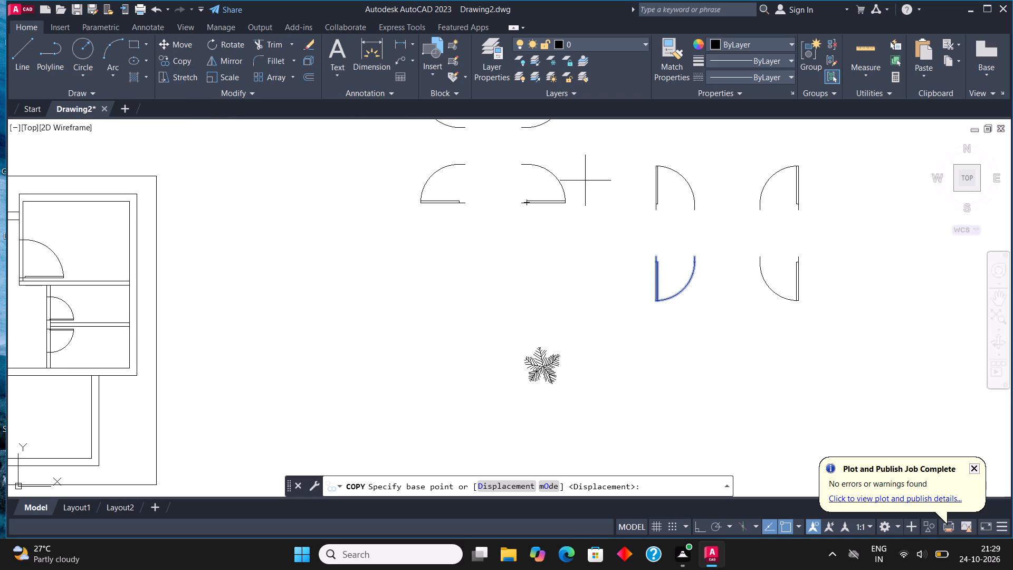
scroll(653, 237, up, 3)
click(650, 300)
scroll(825, 164, down, 4)
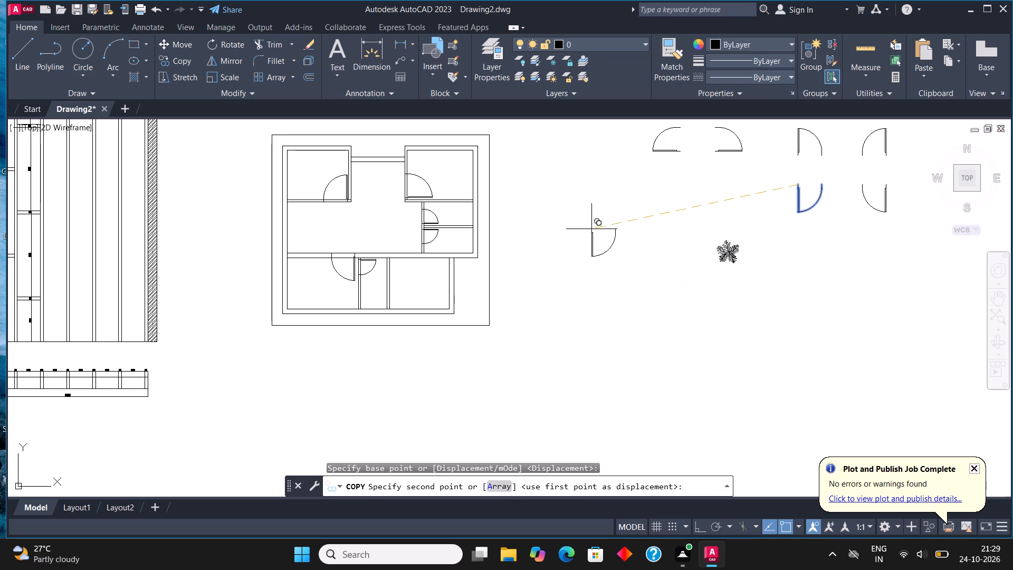
scroll(391, 256, up, 4)
click(371, 239)
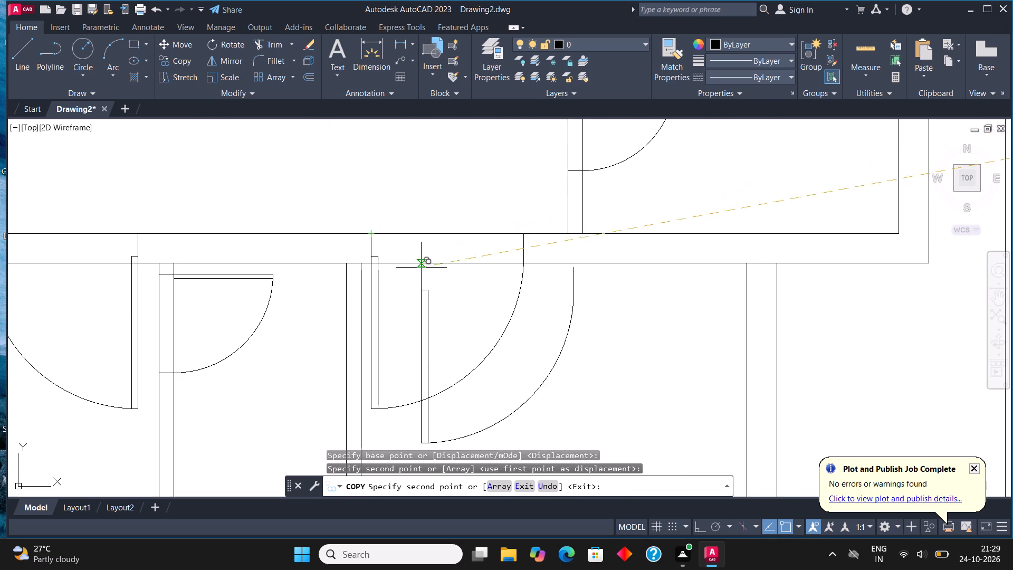
scroll(508, 290, down, 2)
key(Escape)
Trim the wall lines across the three bottom-room door openings: two in the upper wall and one in the middle room's left partition.
middle_drag(448, 225, 452, 241)
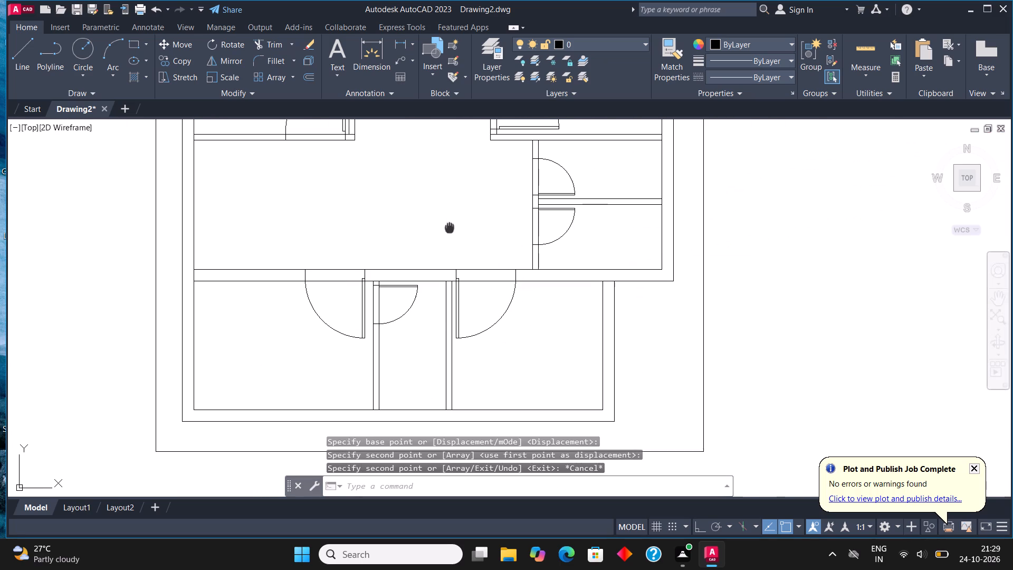
middle_drag(452, 241, 466, 311)
scroll(459, 301, down, 1)
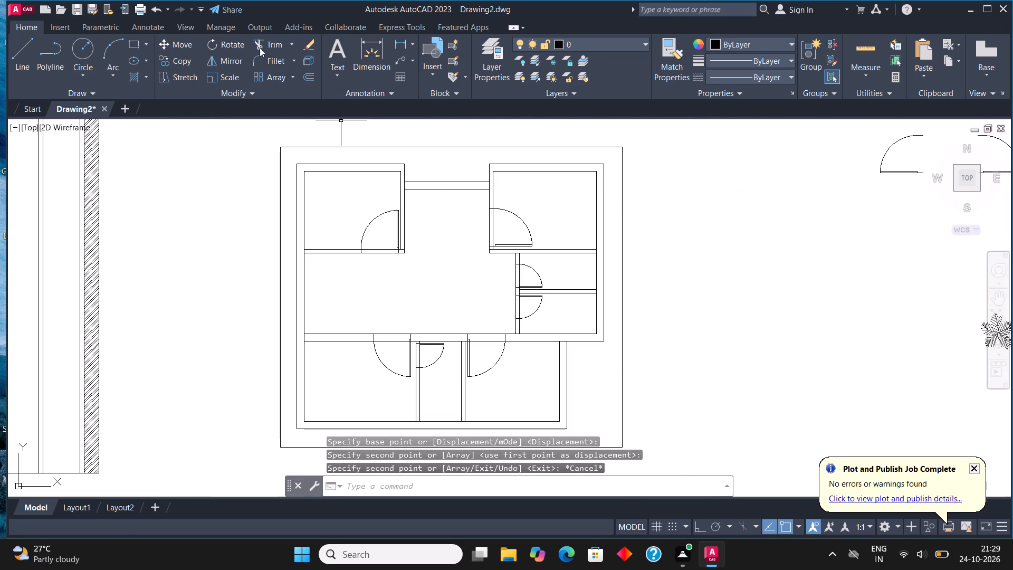
click(259, 42)
scroll(395, 349, up, 1)
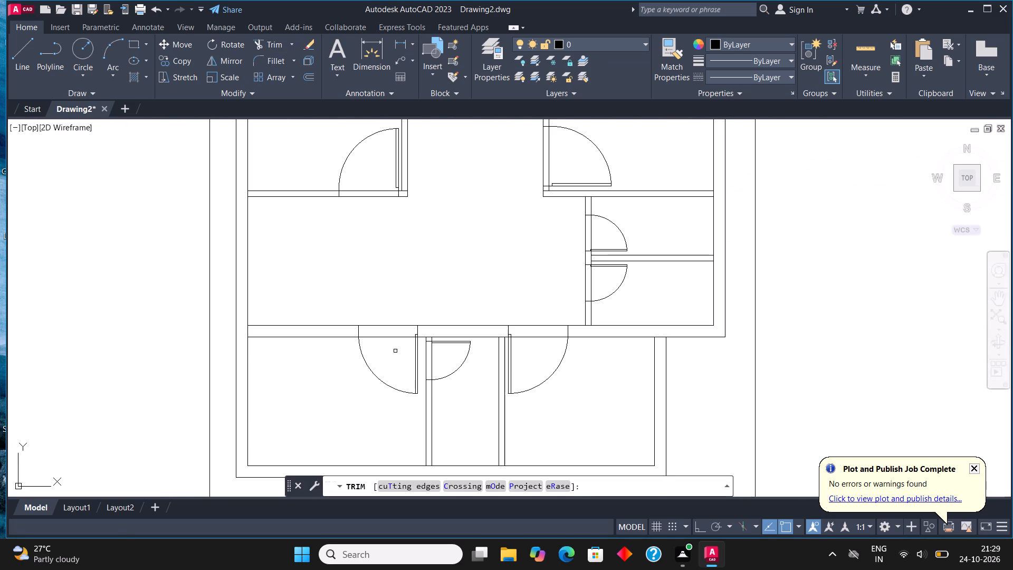
drag(395, 353, 400, 293)
scroll(430, 367, up, 2)
drag(407, 351, 451, 354)
drag(680, 325, 677, 259)
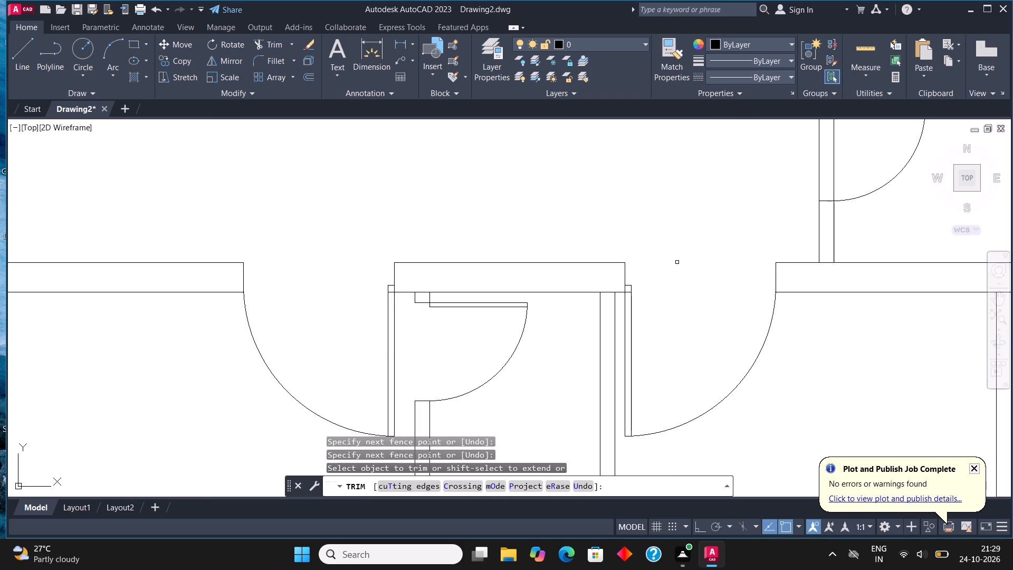
Trim the partition lines across the door openings of the two small rooms on the layout's right side.
scroll(518, 394, down, 4)
scroll(582, 345, up, 3)
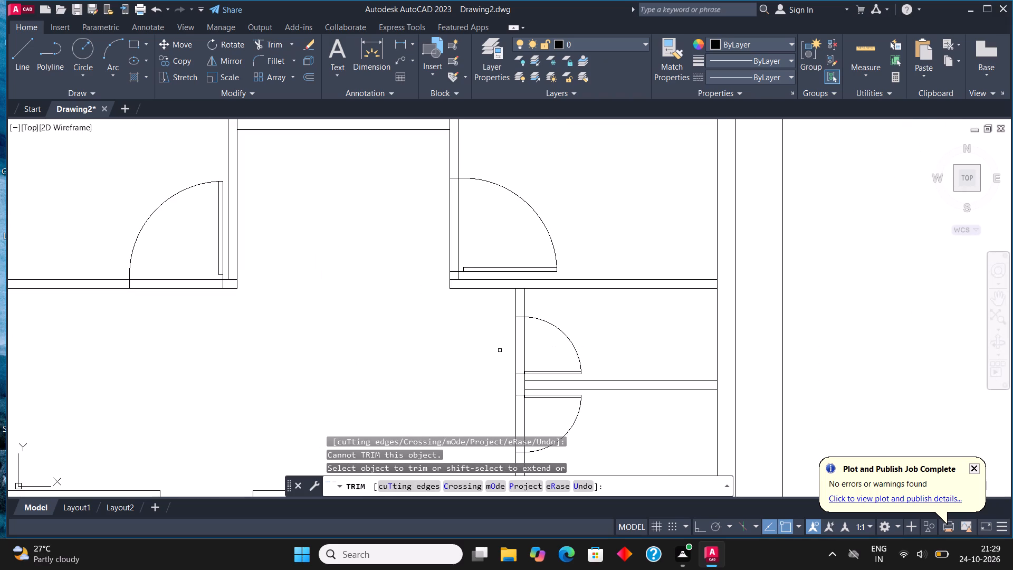
drag(549, 342, 486, 342)
scroll(575, 286, down, 2)
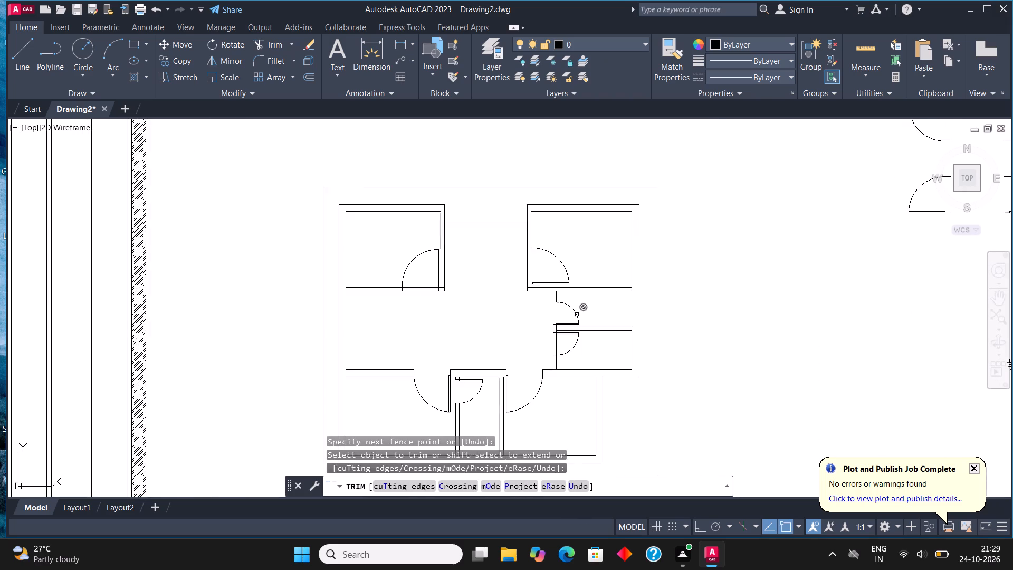
scroll(562, 336, up, 2)
drag(543, 356, 514, 345)
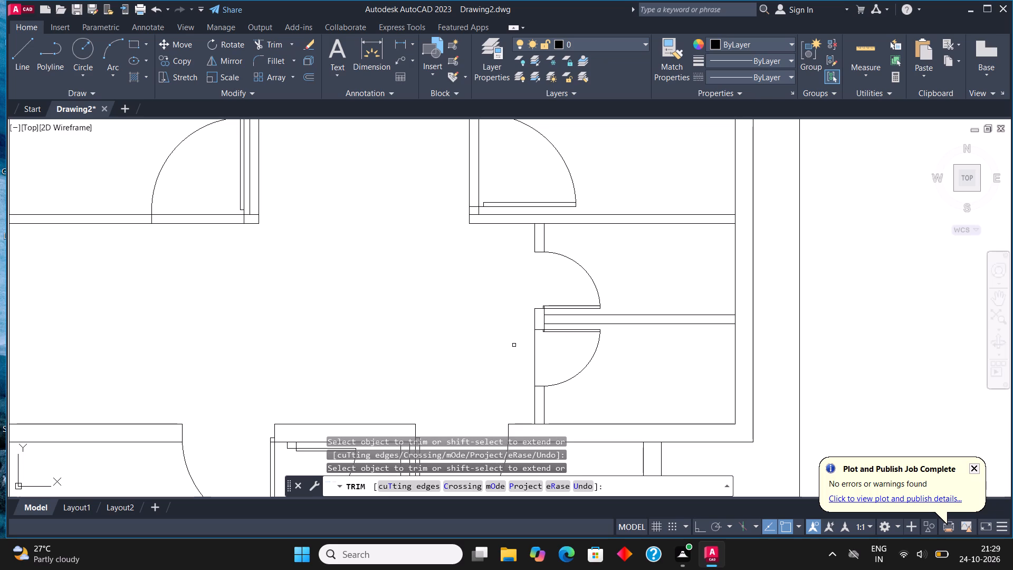
Trim the wall lines across the upper-right room's side door and the upper-left room's lower-wall door.
scroll(515, 349, down, 3)
scroll(501, 315, up, 3)
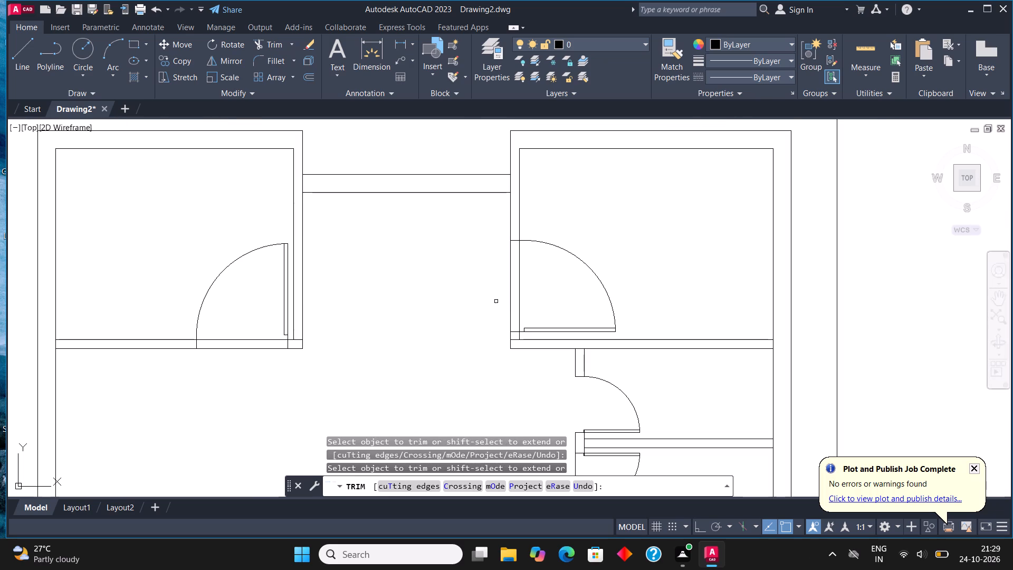
drag(496, 301, 540, 282)
drag(250, 309, 245, 392)
scroll(352, 351, down, 2)
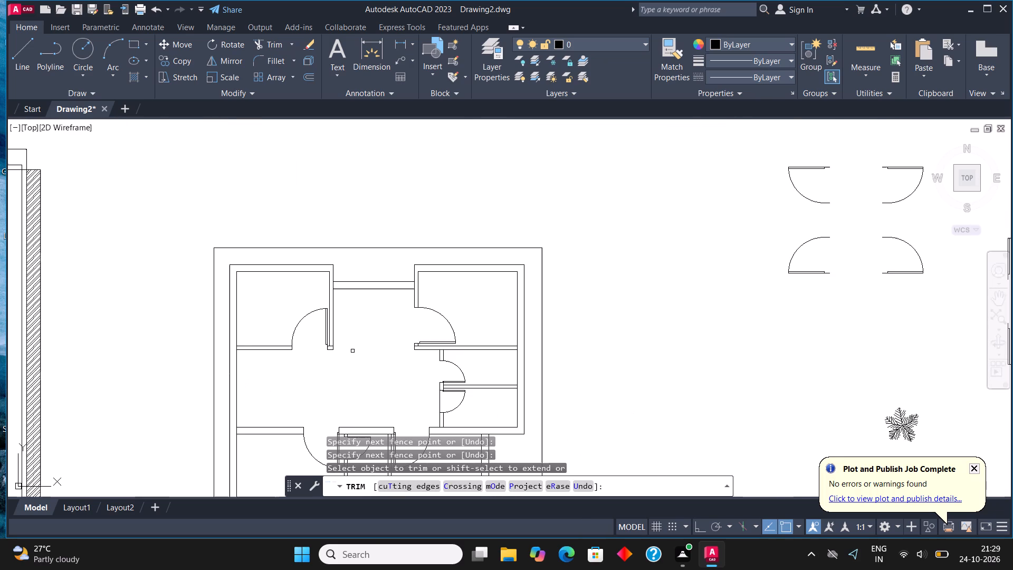
key(Escape)
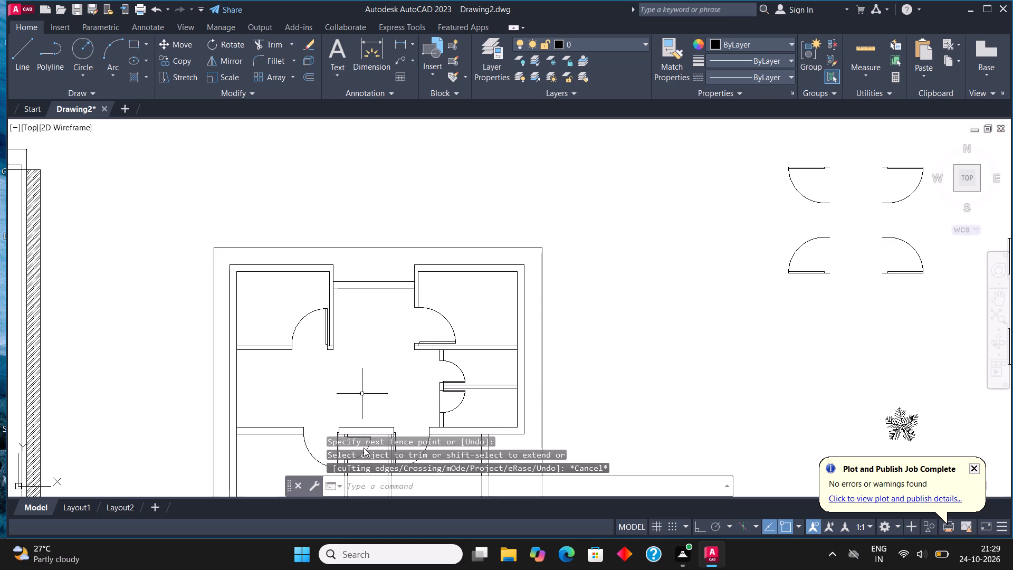
Trim the leftover partition line across the lower small room's door opening.
scroll(445, 421, up, 2)
click(278, 43)
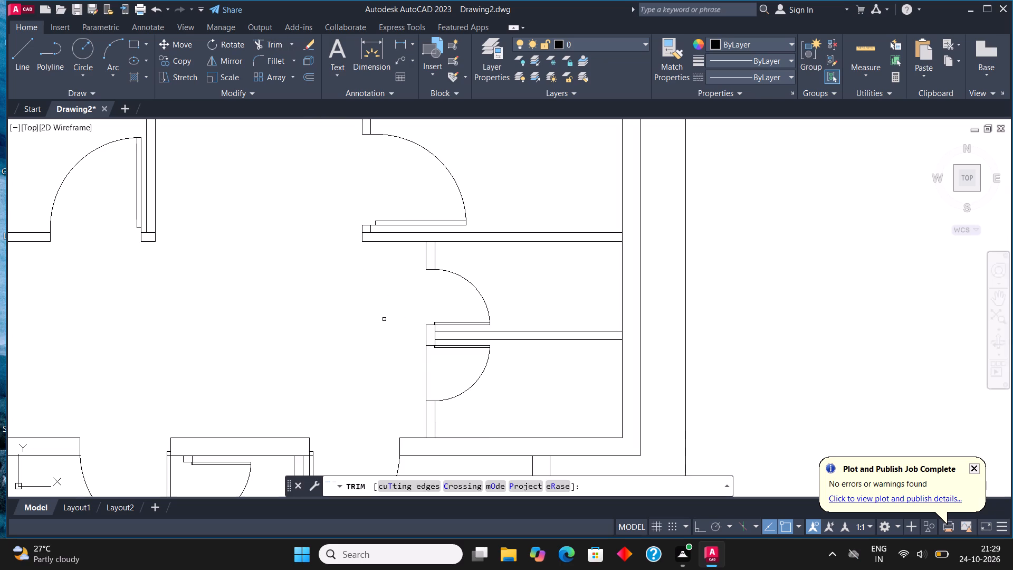
drag(428, 364, 409, 368)
key(Escape)
Scale down the loose plant symbol beside the layout from a point on its foliage.
scroll(483, 258, down, 3)
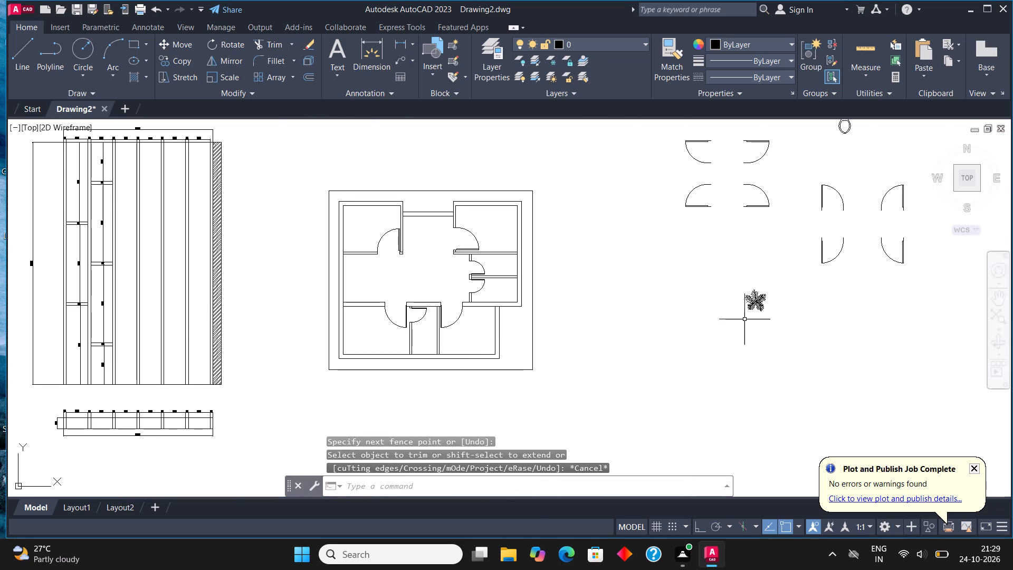
scroll(785, 312, up, 1)
click(737, 292)
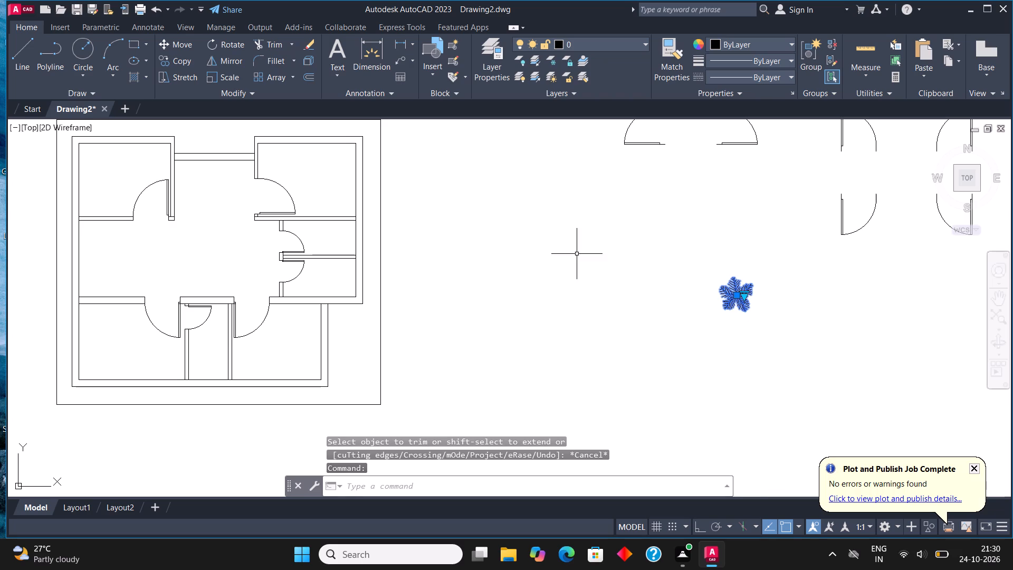
click(227, 74)
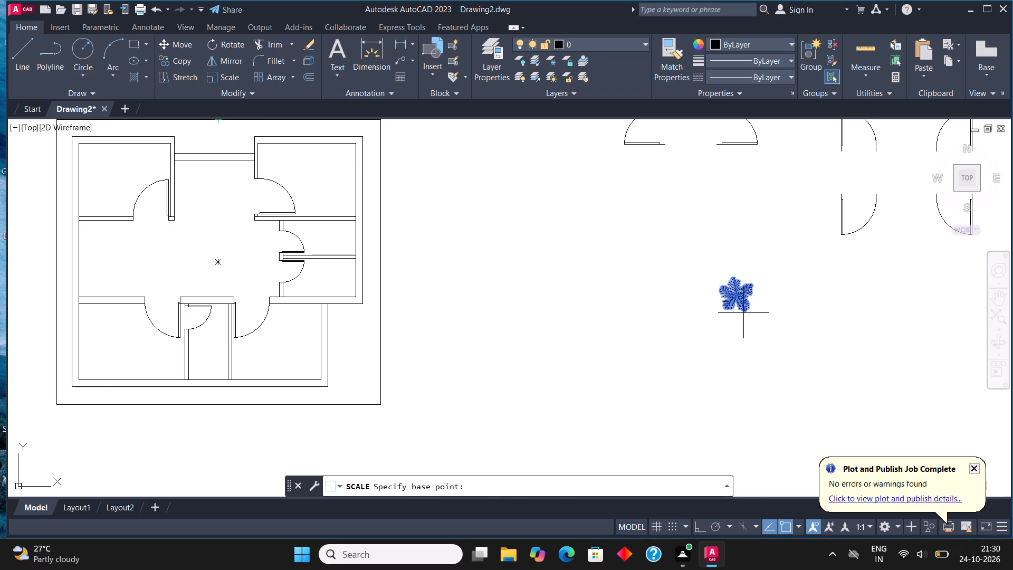
click(746, 291)
click(753, 306)
Scale the selected loose plant symbol down to a small size from a point on its foliage.
click(744, 290)
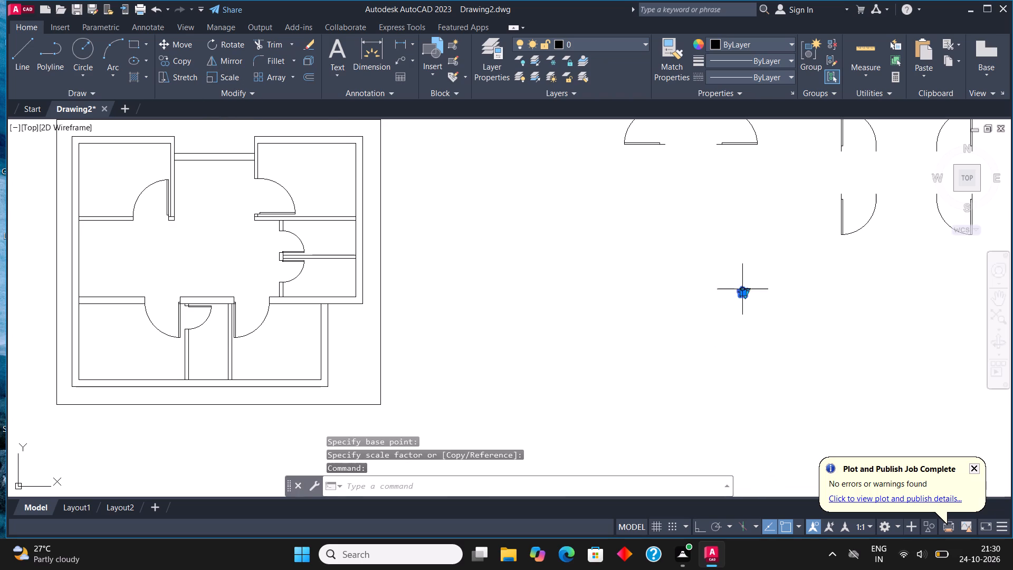
Copy the small plant to five spots outside the lower-right room: two beneath the jutting wall and three down along the side wall.
click(184, 58)
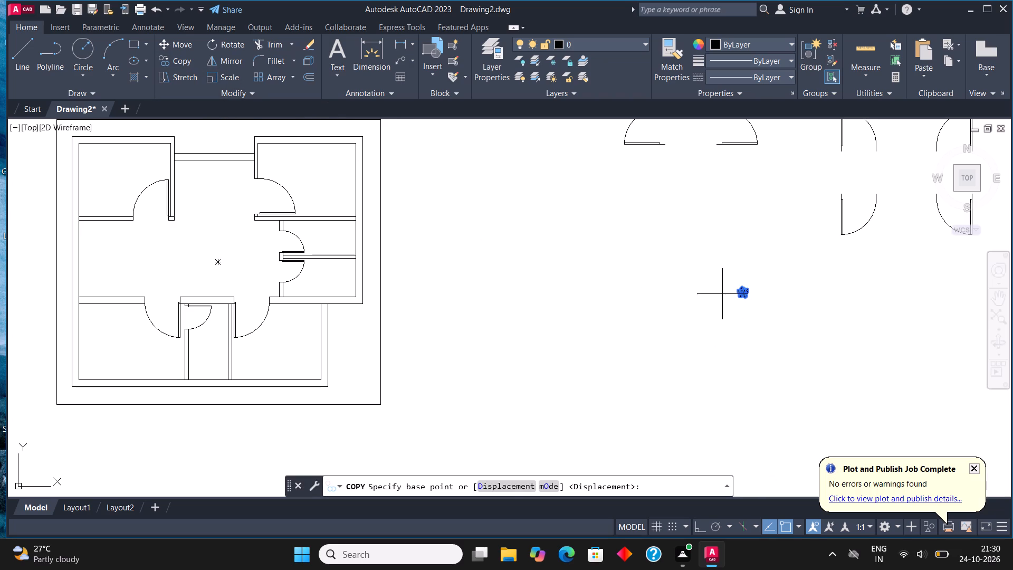
click(743, 288)
scroll(337, 357, up, 3)
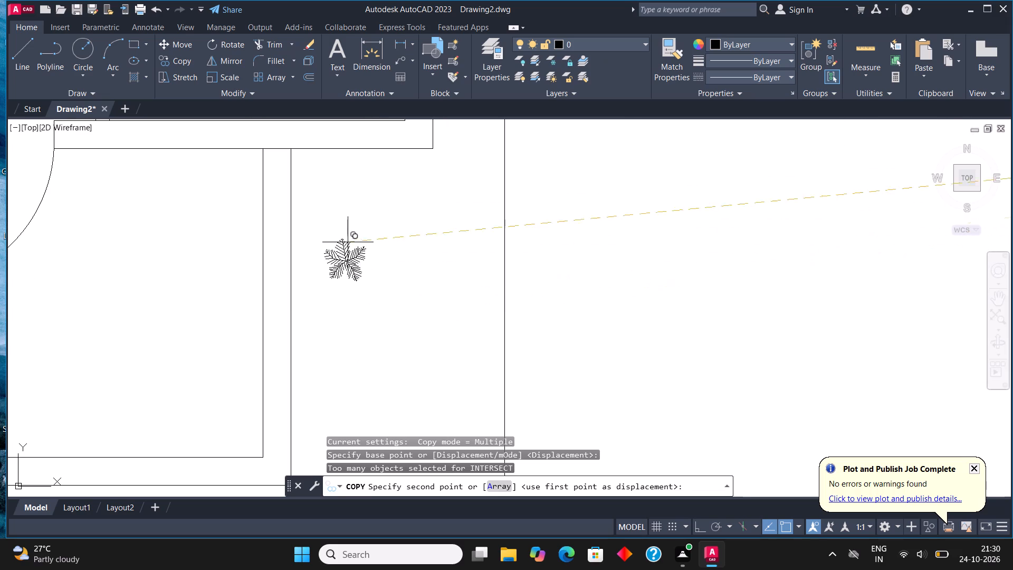
click(323, 161)
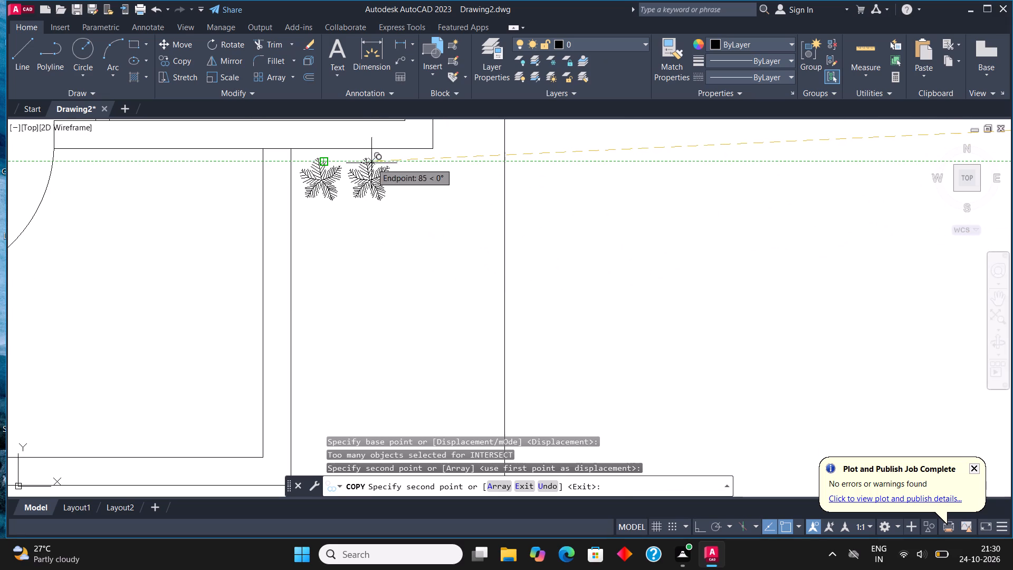
click(397, 166)
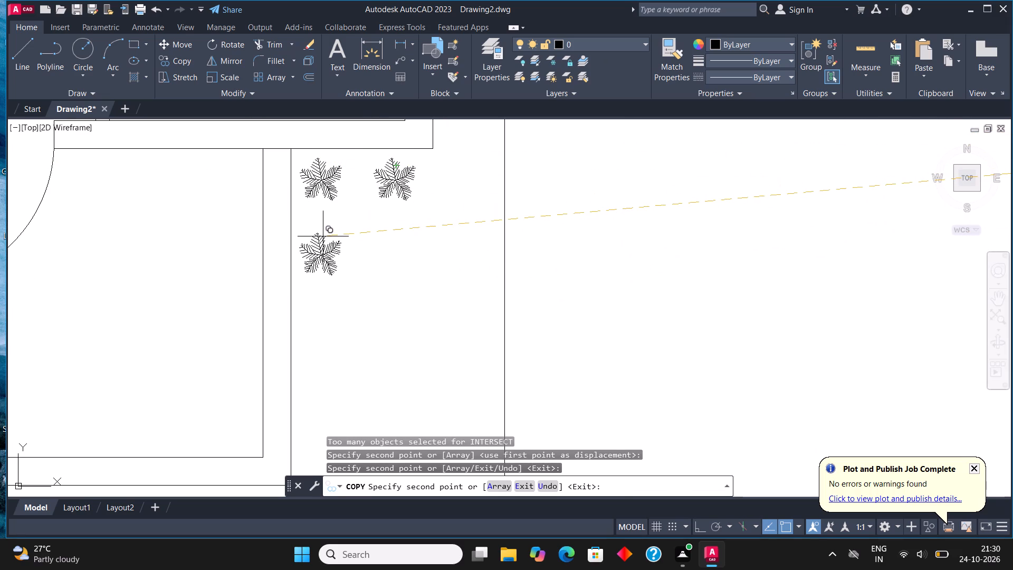
click(323, 236)
click(329, 321)
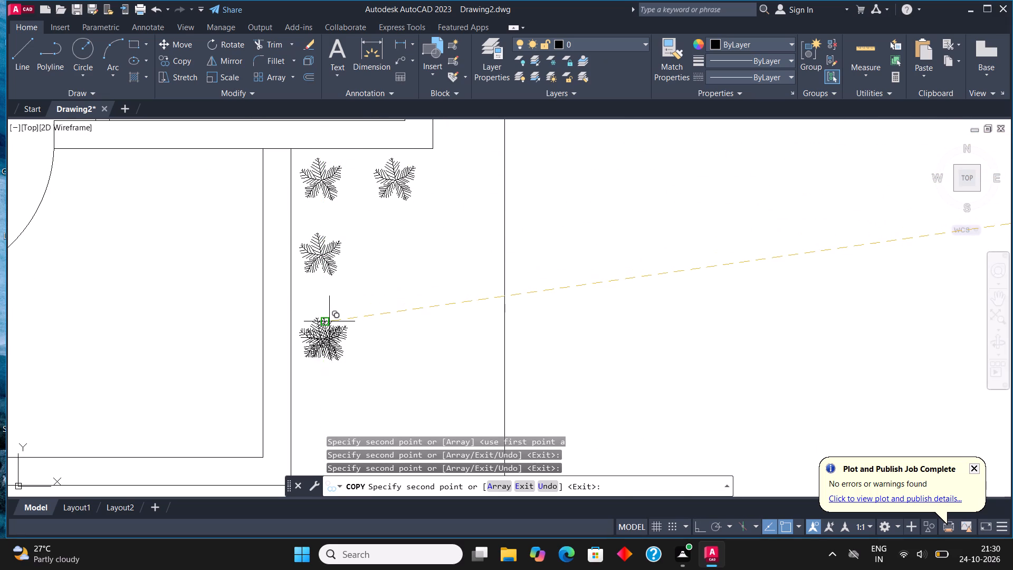
scroll(333, 305, down, 2)
scroll(329, 323, up, 1)
click(328, 362)
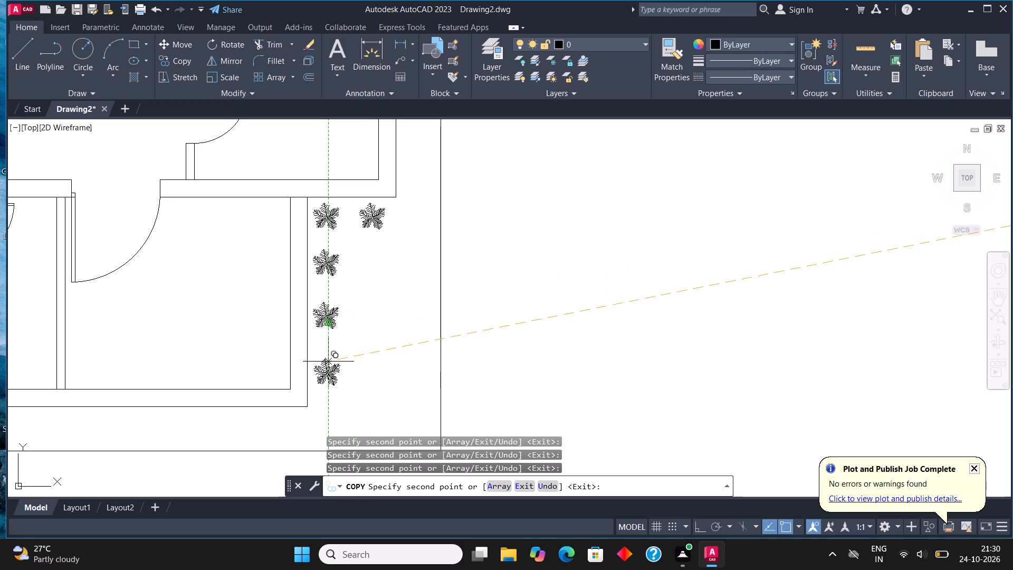
Place a row of five plant copies in the recess between the two upper rooms of the layout.
scroll(423, 255, down, 2)
middle_drag(444, 300, 450, 328)
scroll(469, 333, down, 3)
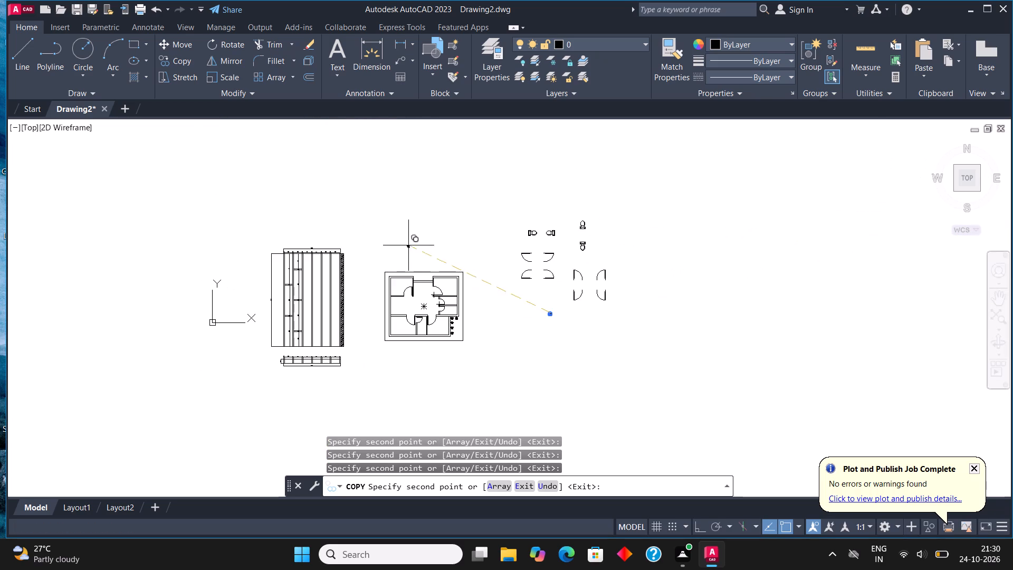
scroll(410, 282, up, 7)
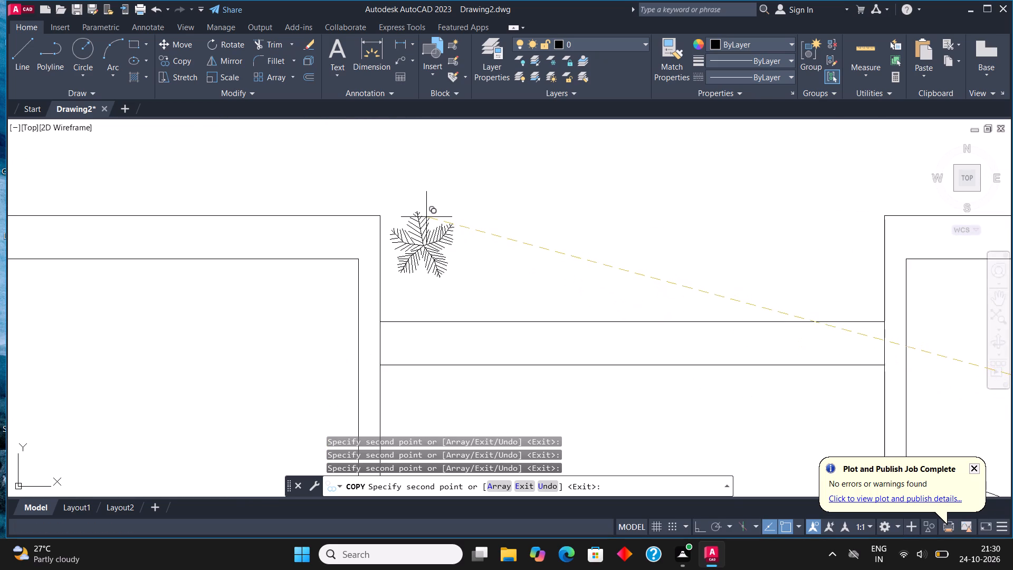
click(427, 246)
click(530, 251)
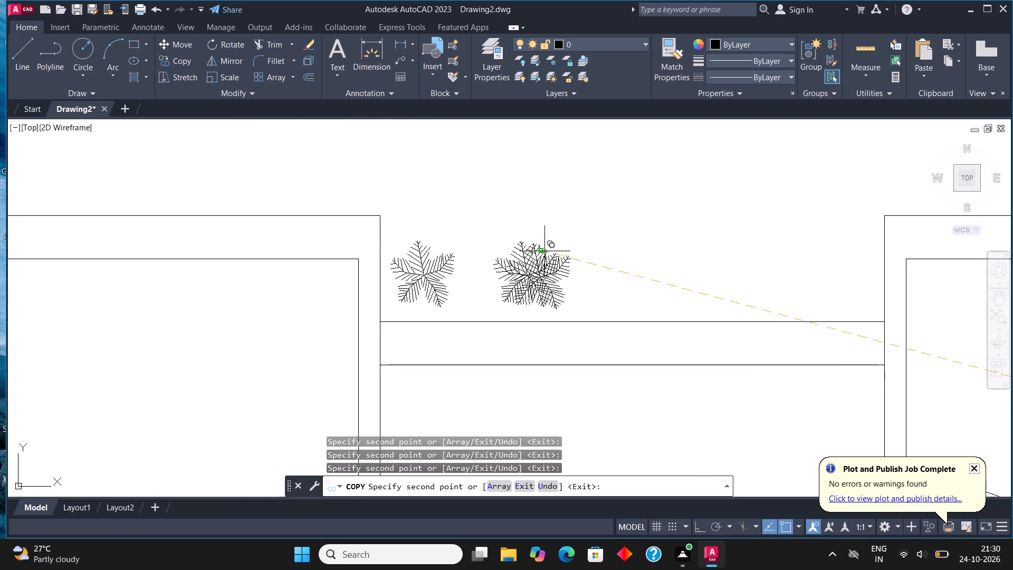
click(626, 252)
click(722, 252)
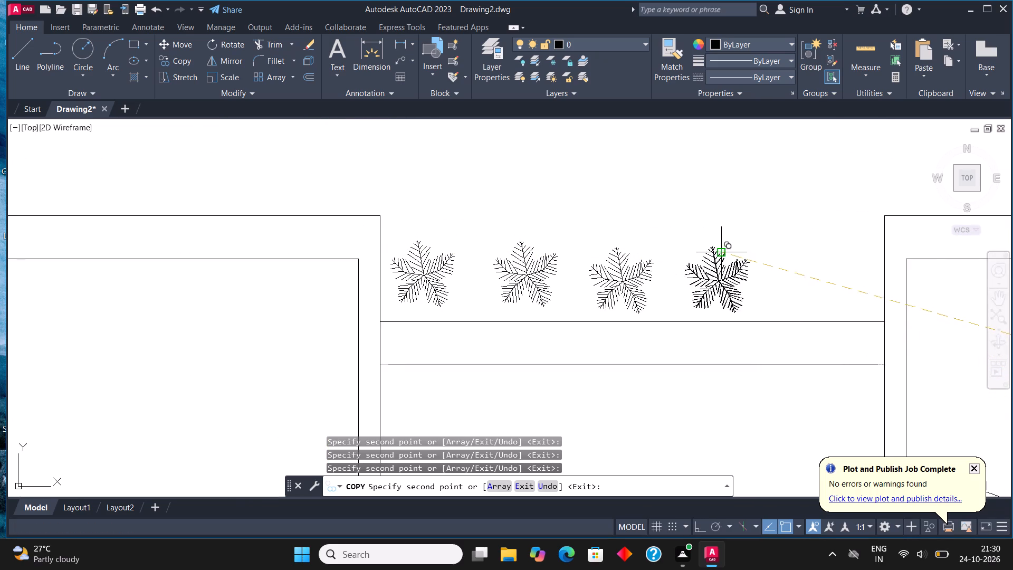
click(829, 252)
key(Escape)
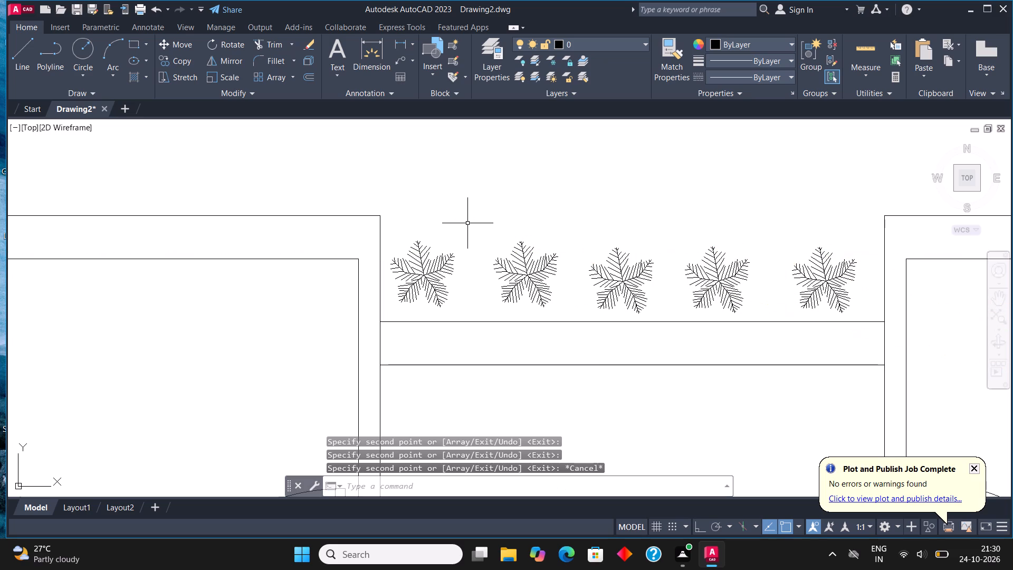
Draw a window in the upper-left room's outer side wall as a wall-thick rectangle with a lengthwise centre line.
scroll(458, 226, down, 4)
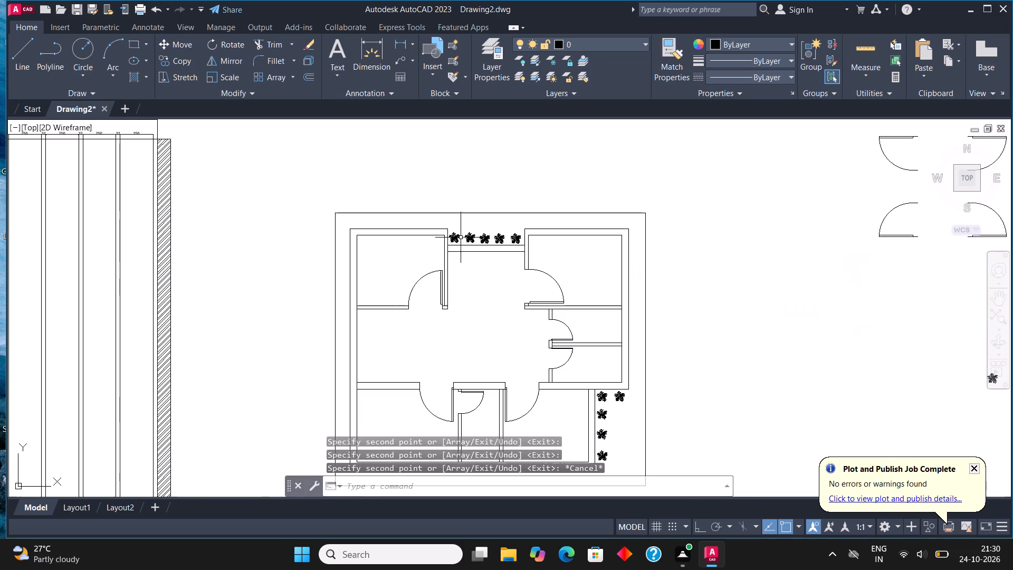
scroll(369, 246, up, 2)
click(137, 41)
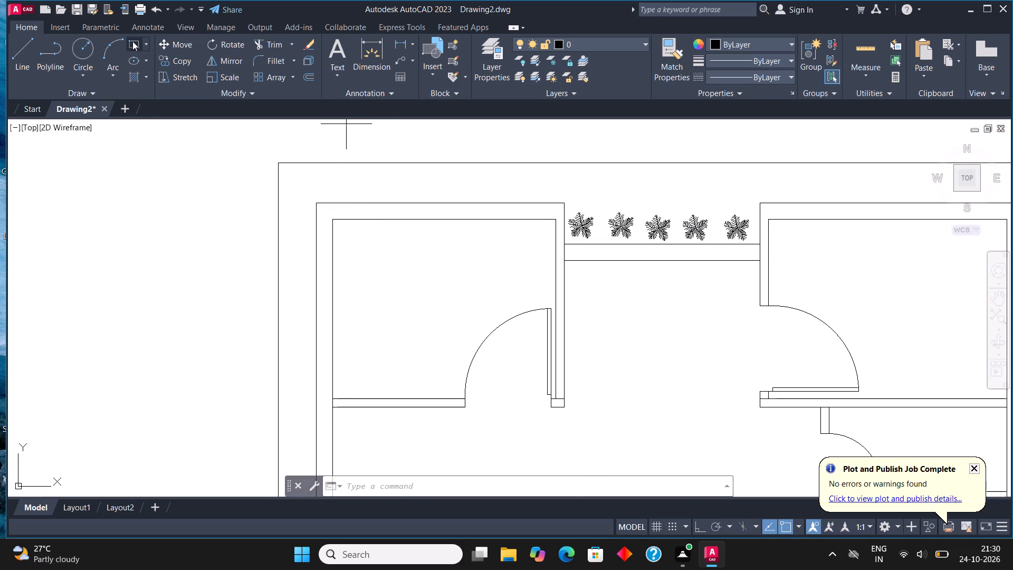
click(332, 262)
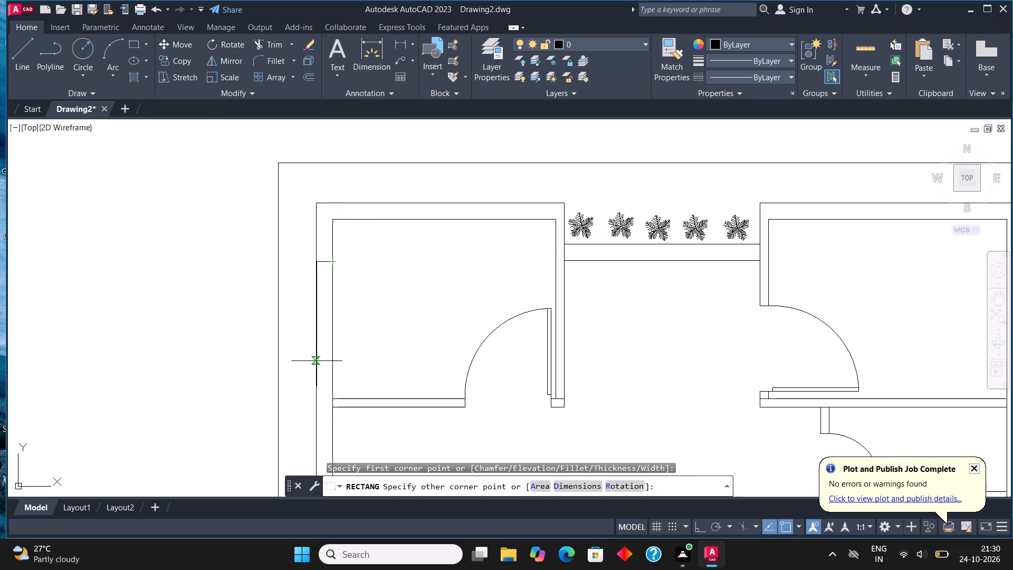
click(316, 363)
click(16, 52)
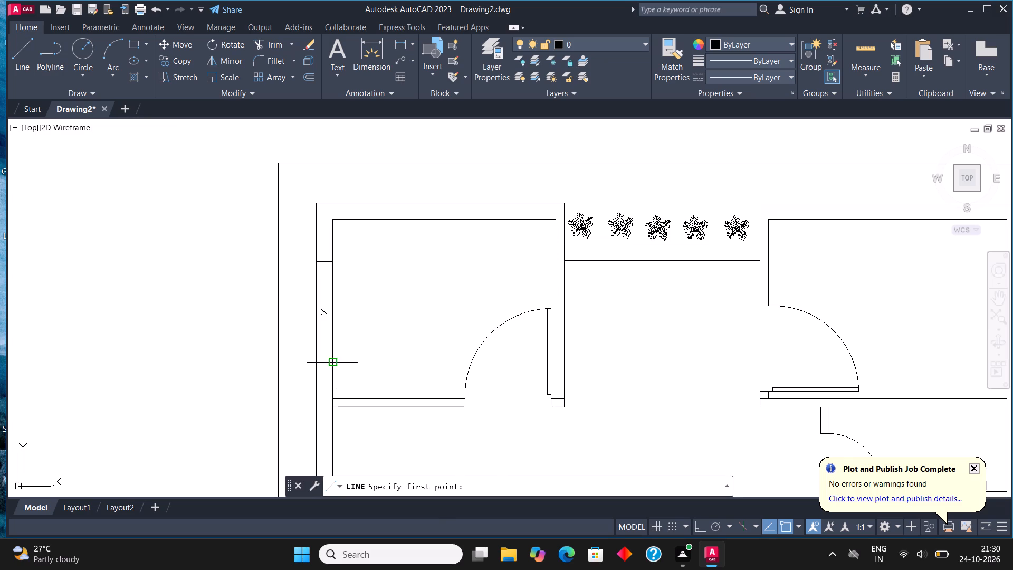
click(324, 364)
click(324, 261)
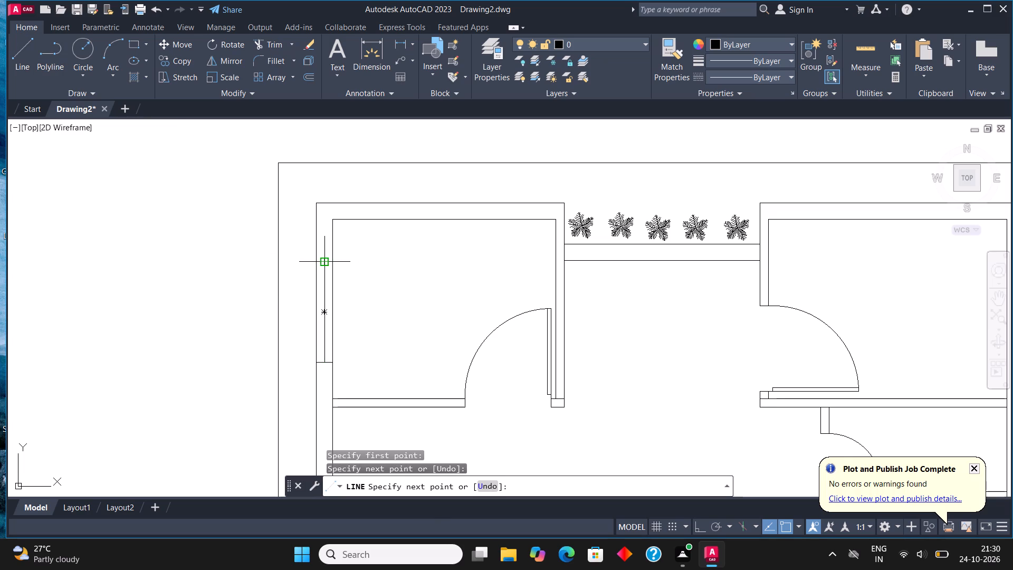
key(Escape)
Copy the window to the left outer wall's middle and lower parts and to the outer side walls of the upper-right and lower-right rooms.
drag(309, 376, 307, 368)
click(356, 243)
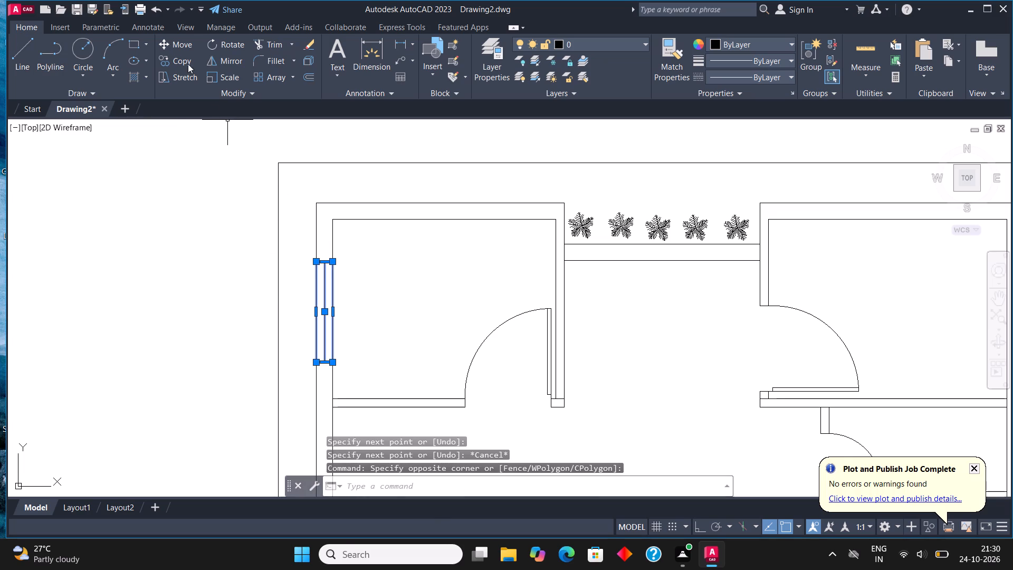
click(186, 62)
click(317, 262)
scroll(409, 204, down, 3)
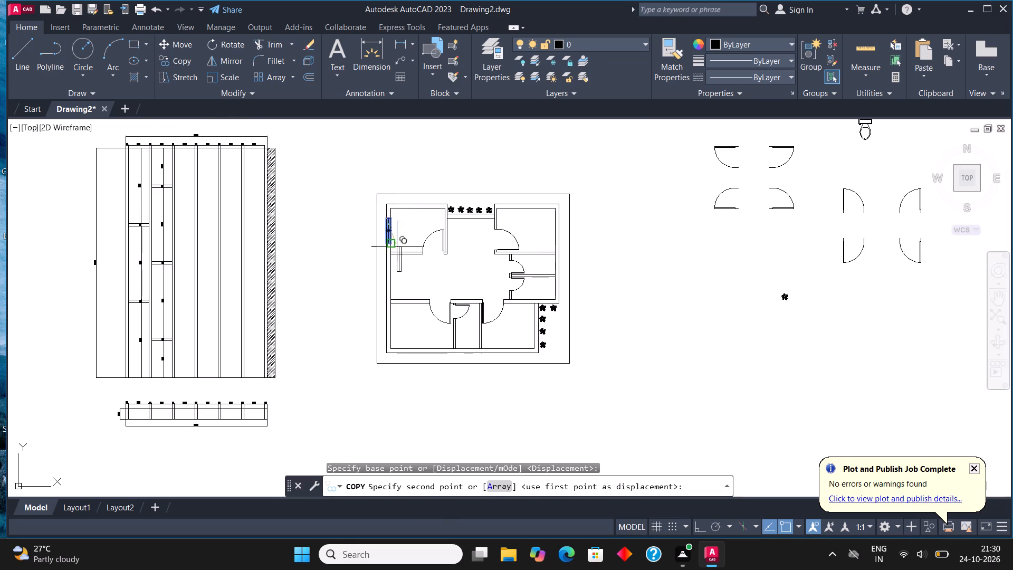
scroll(390, 264, up, 2)
click(375, 266)
scroll(426, 225, down, 1)
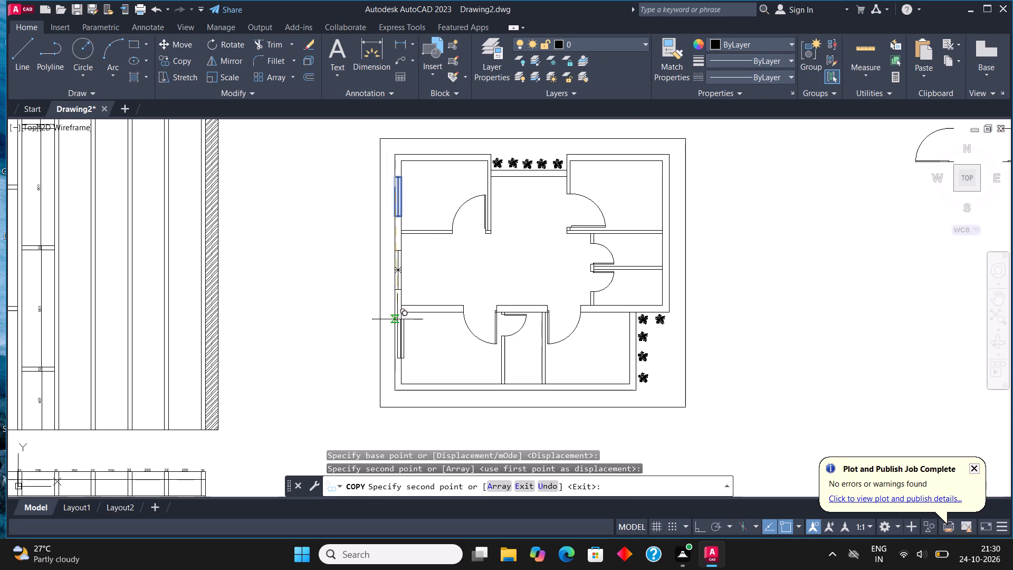
click(394, 330)
scroll(656, 168, up, 3)
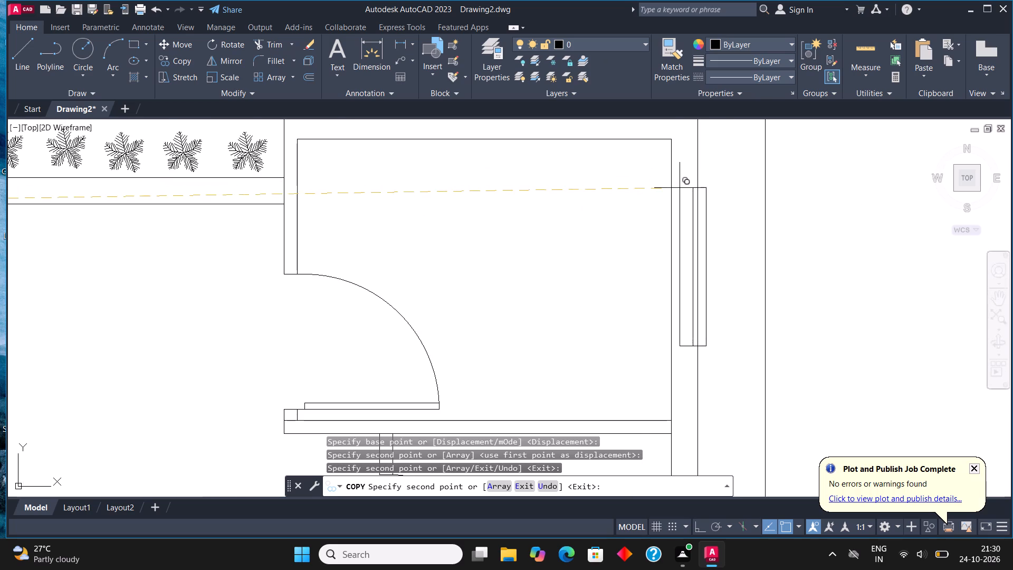
click(673, 187)
scroll(640, 155, down, 3)
scroll(619, 332, up, 2)
click(615, 324)
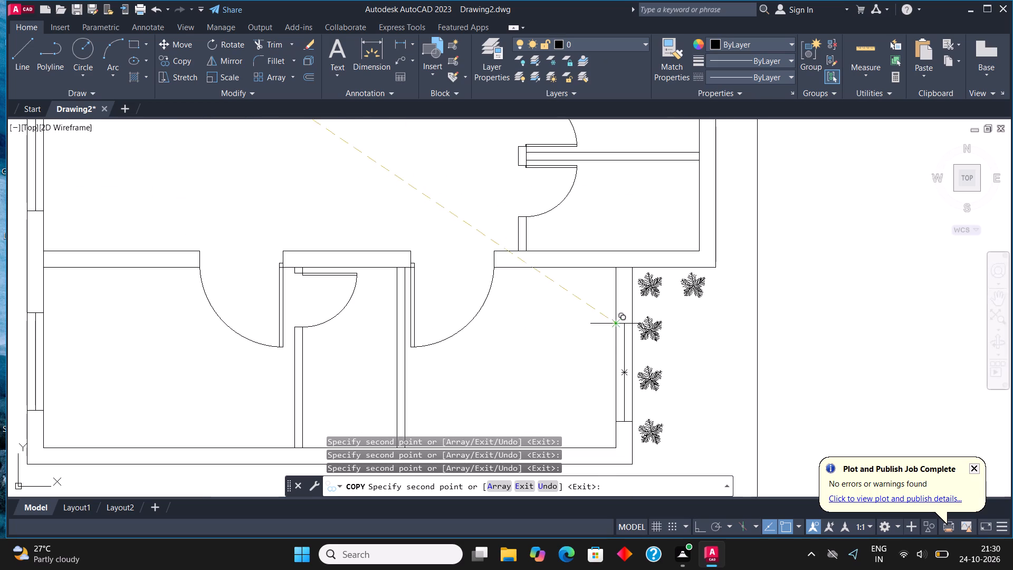
scroll(608, 360, down, 2)
key(Escape)
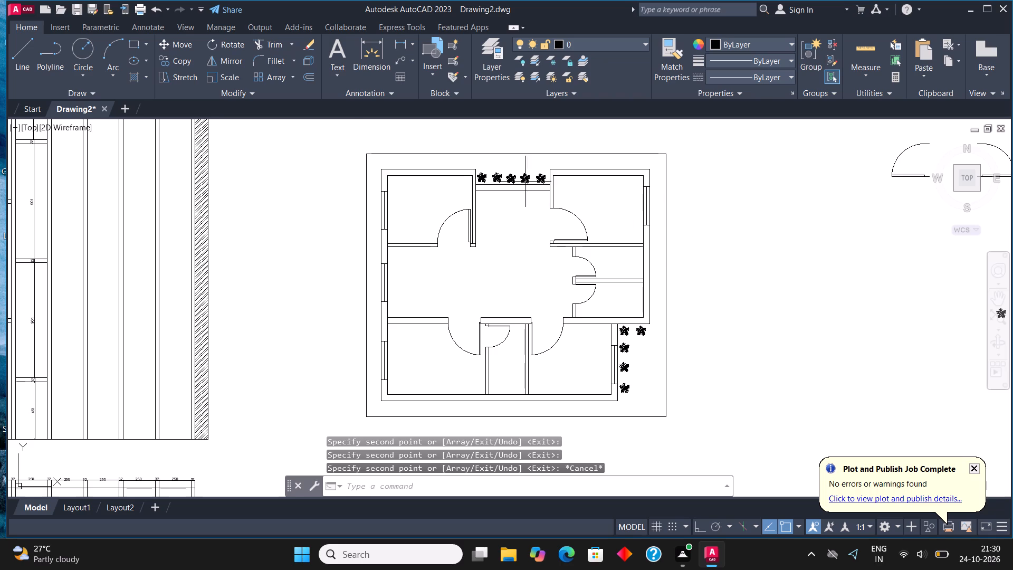
Draw a shorter window with a centre line in the outer wall of the upper small room on the layout's right side.
click(135, 41)
scroll(644, 275, up, 3)
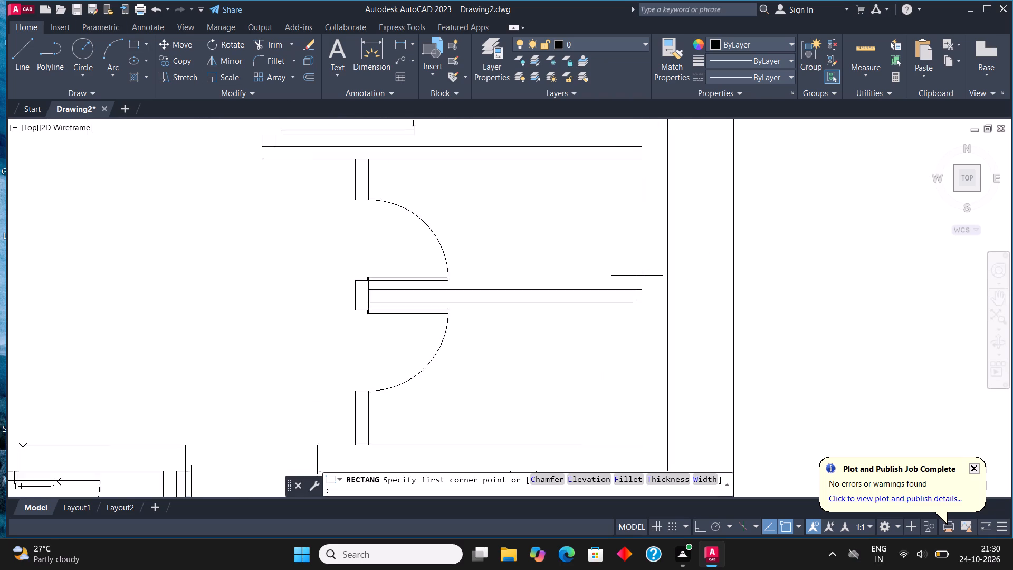
scroll(636, 274, up, 1)
middle_drag(659, 194, 632, 357)
click(617, 313)
scroll(617, 315, down, 2)
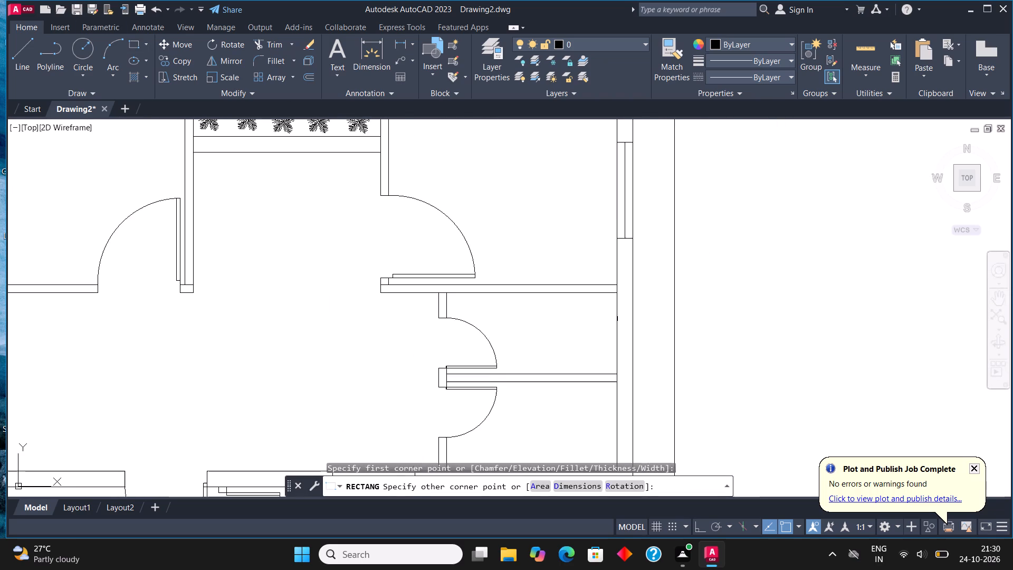
scroll(625, 349, up, 1)
click(634, 359)
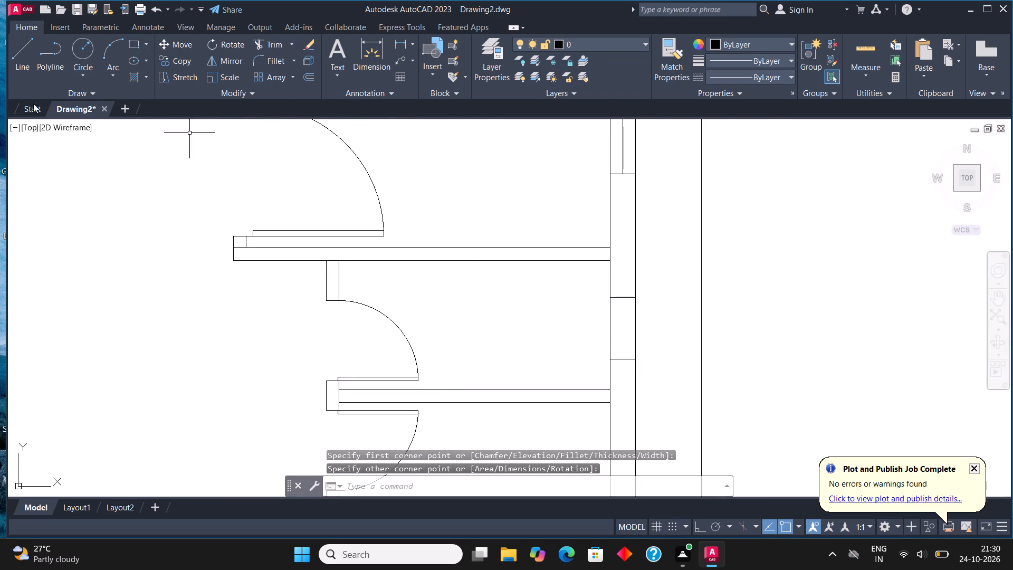
click(28, 49)
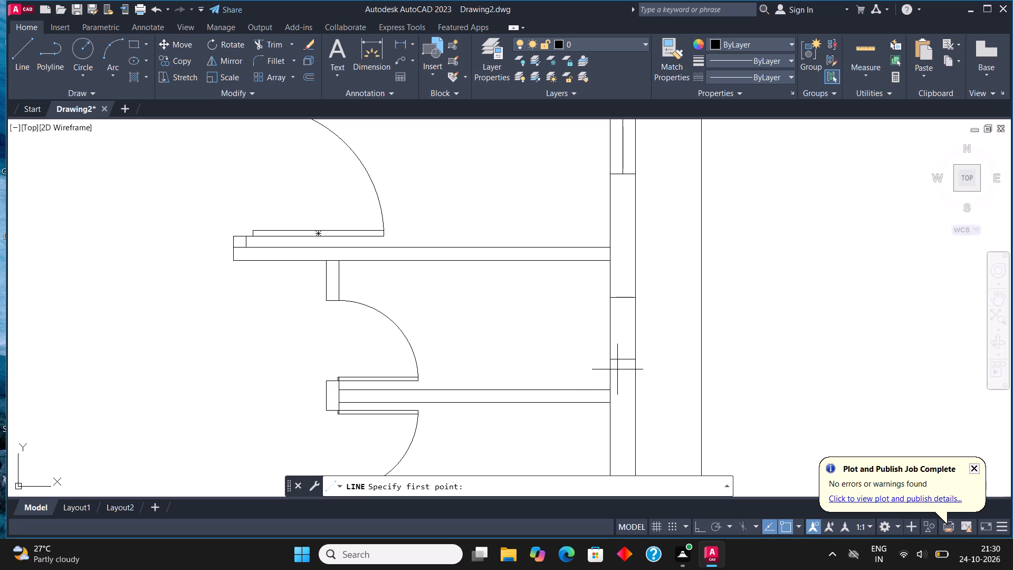
click(621, 361)
click(625, 302)
key(Escape)
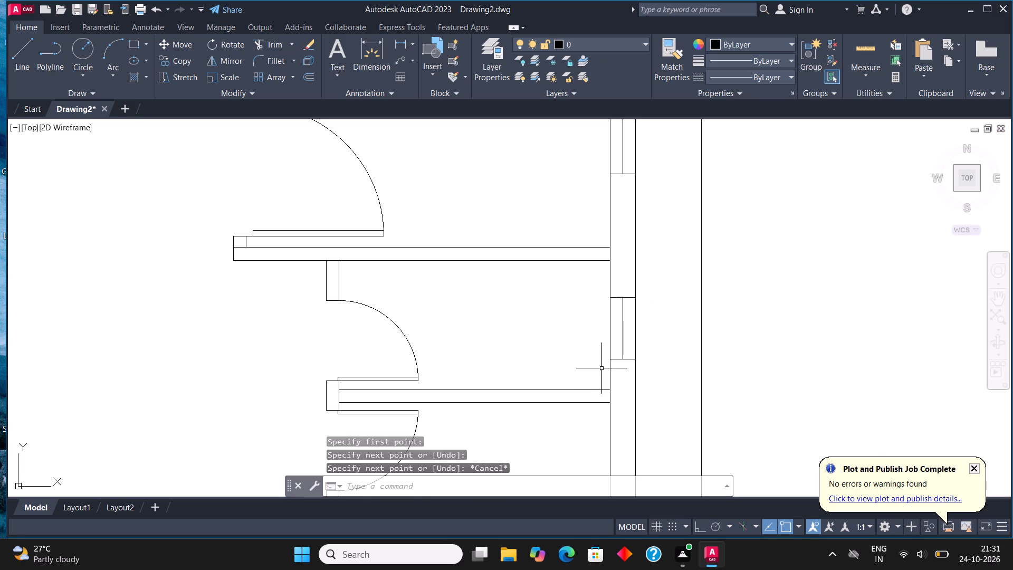
Copy the short window down the same wall into the lower small room.
click(595, 373)
click(650, 287)
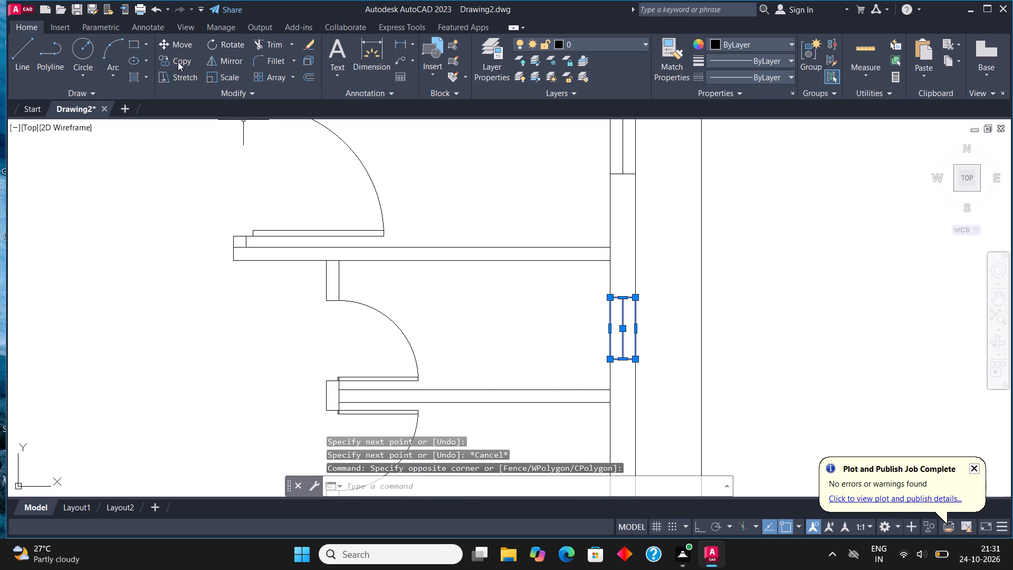
click(183, 54)
click(613, 296)
scroll(613, 296, down, 3)
scroll(609, 332, up, 3)
click(607, 336)
key(Escape)
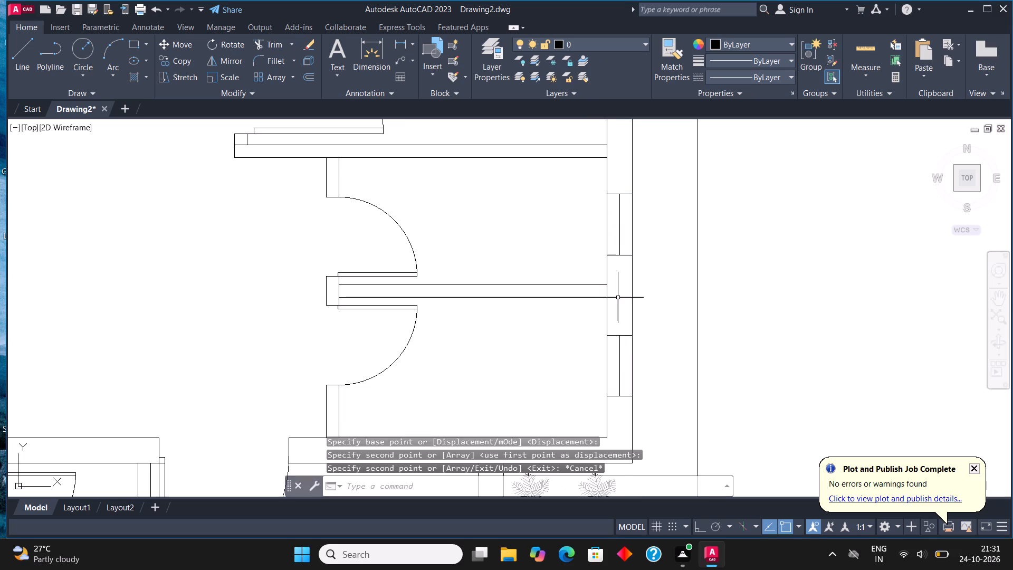
Draw a window with a lengthwise centre line in the bottom outer wall of the narrow middle room.
scroll(575, 300, down, 3)
middle_drag(553, 287, 572, 299)
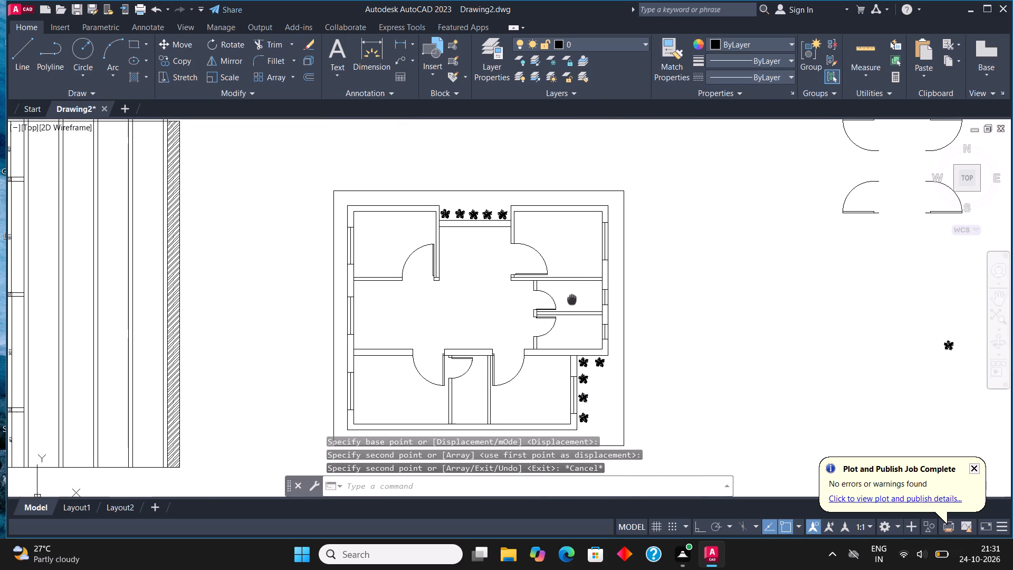
middle_drag(572, 299, 571, 298)
middle_drag(518, 412, 530, 343)
scroll(489, 370, up, 4)
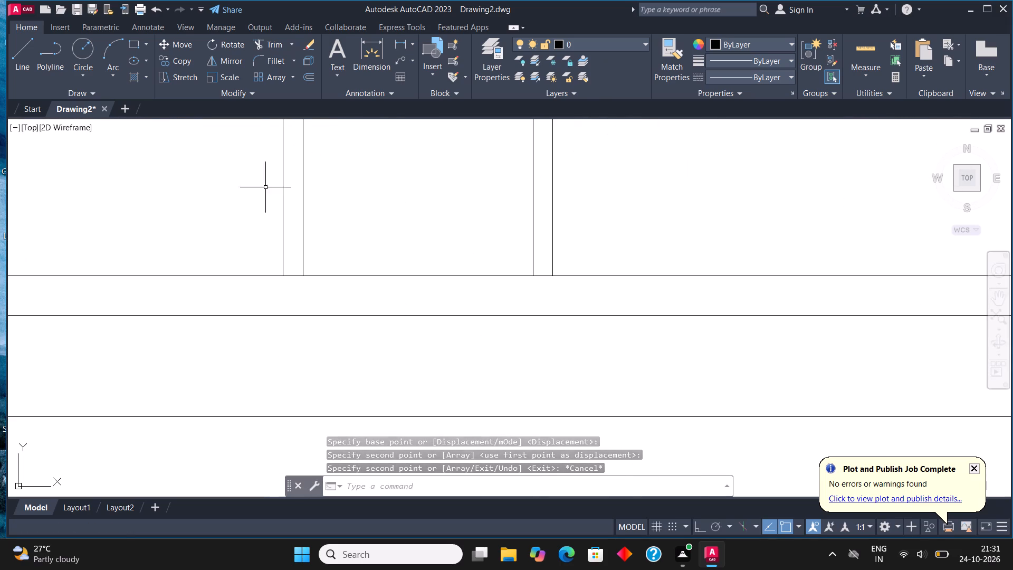
click(131, 45)
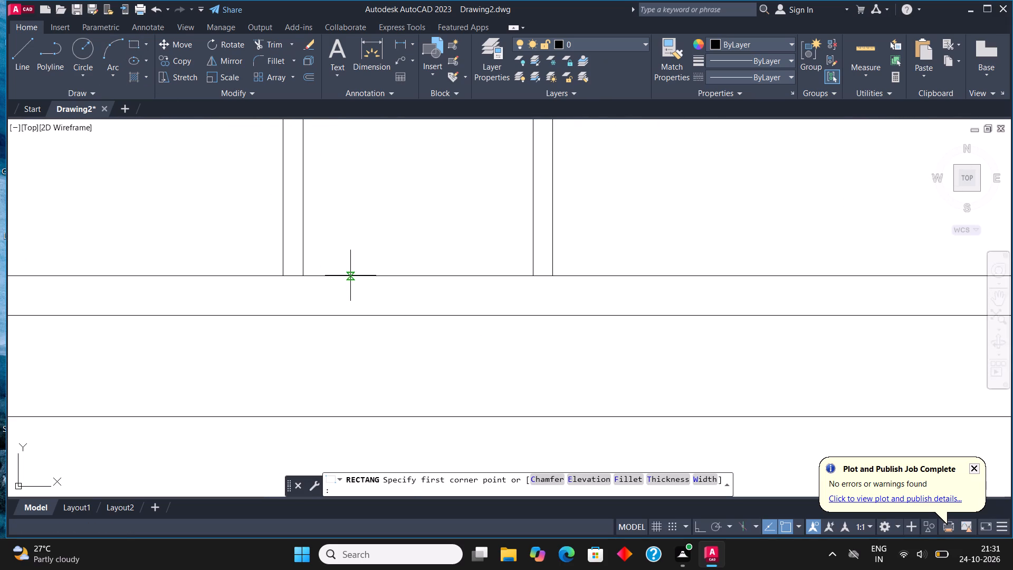
click(348, 274)
click(474, 317)
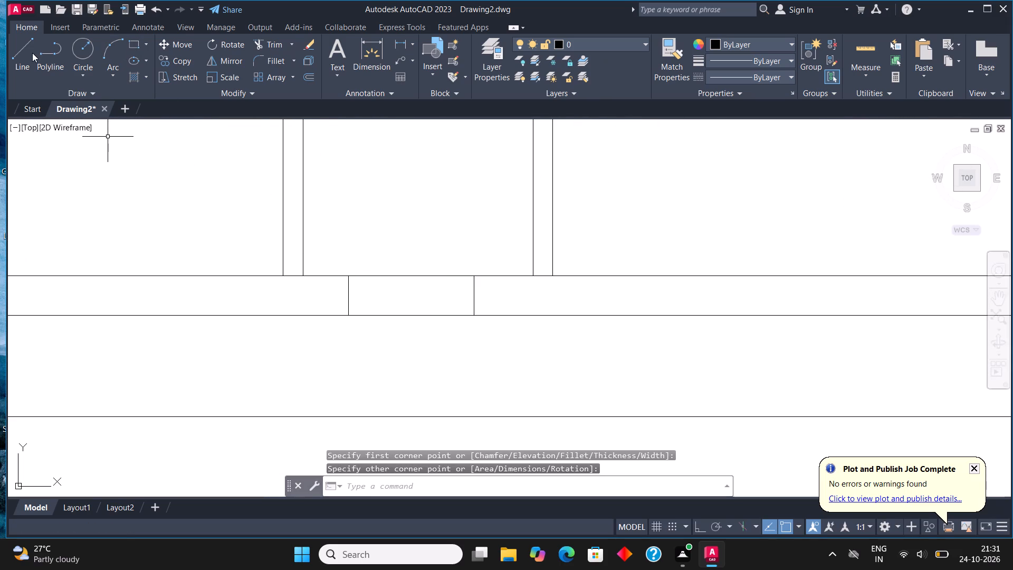
click(31, 50)
click(348, 292)
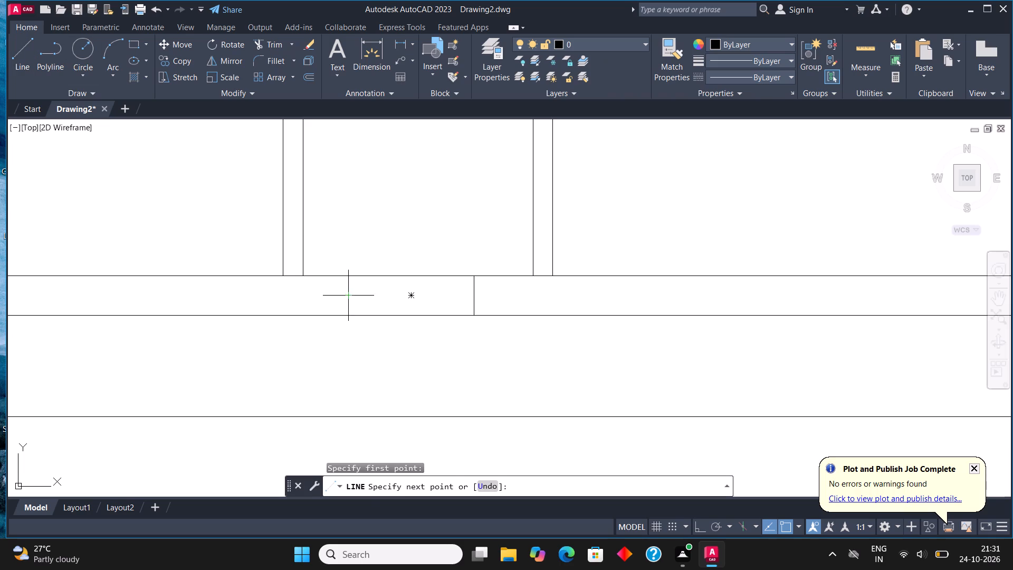
click(475, 294)
key(Escape)
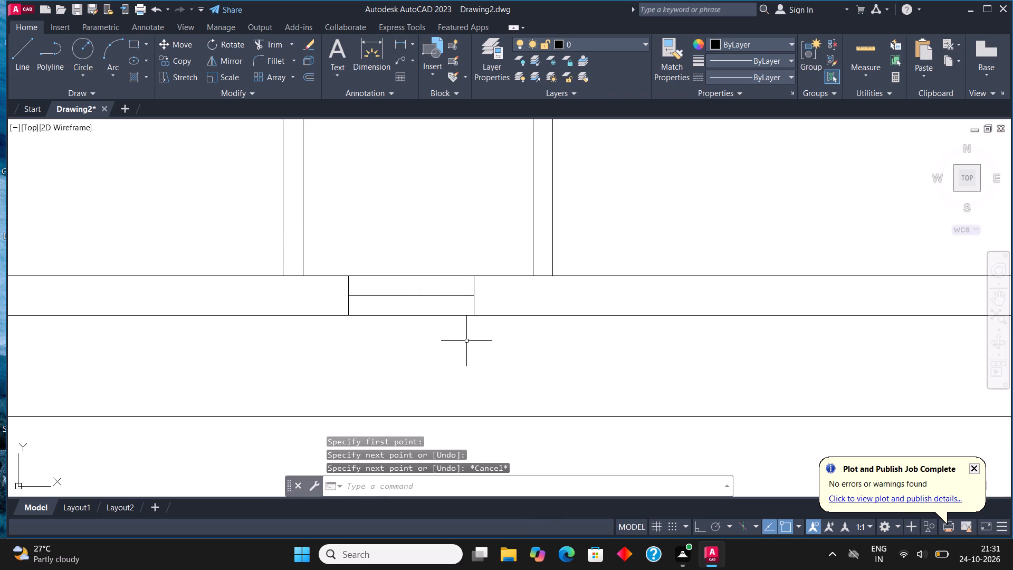
Draw a rectangular bed in the upper-left room, lengthwise across the room with its head beside the left wall's window.
scroll(473, 351, down, 6)
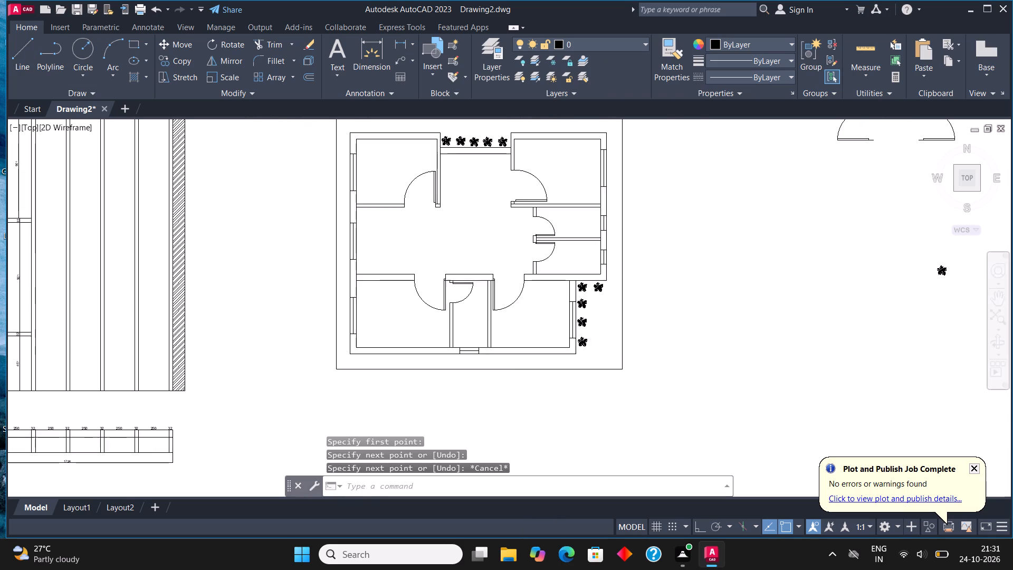
scroll(467, 294, up, 2)
scroll(409, 268, up, 2)
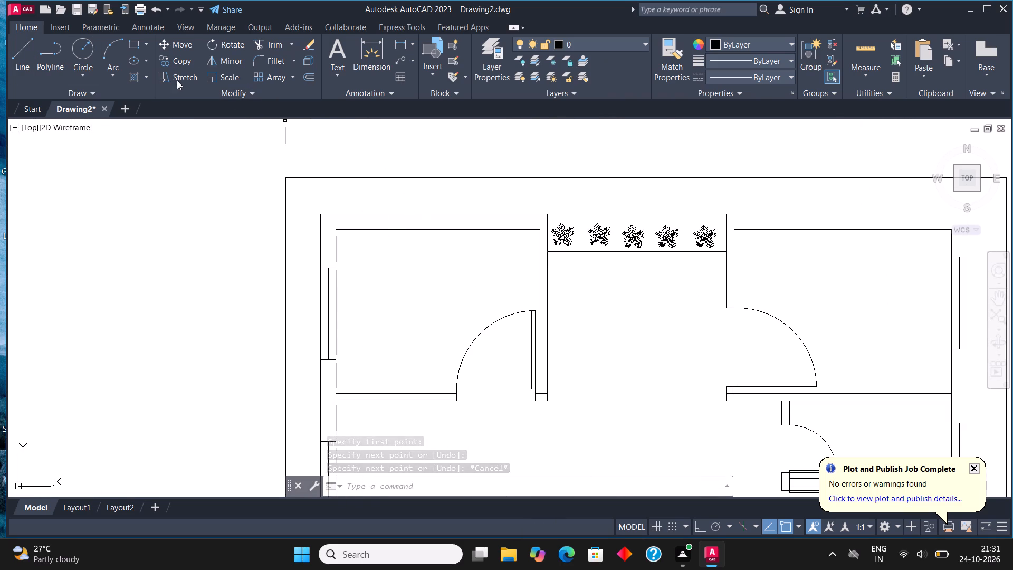
click(135, 42)
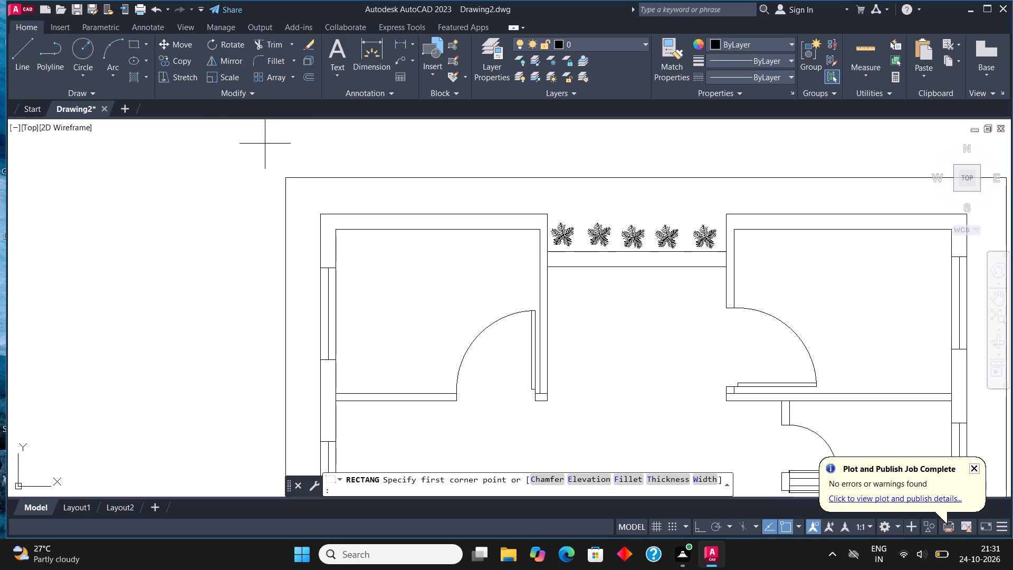
scroll(352, 322, up, 1)
click(333, 241)
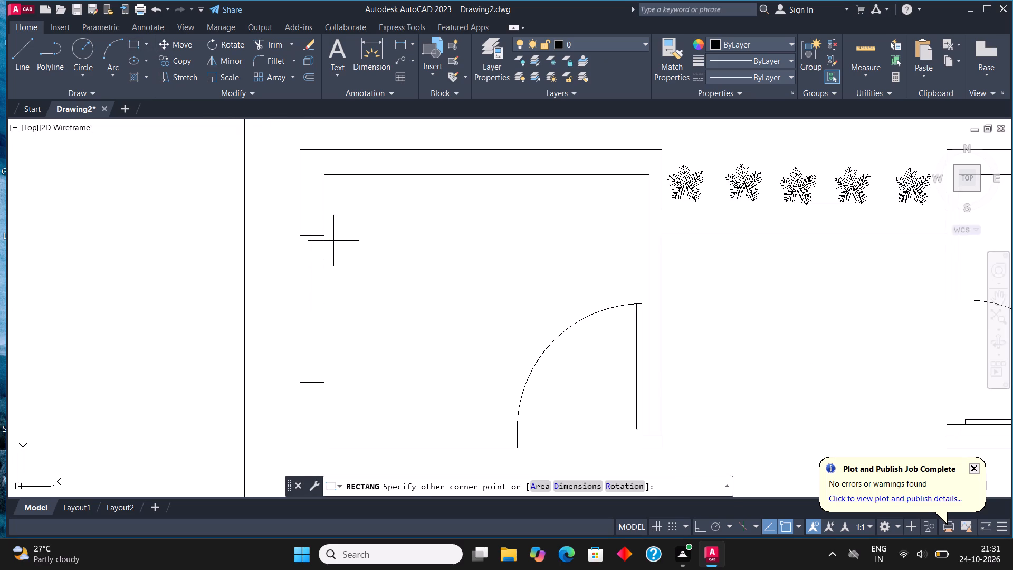
click(479, 335)
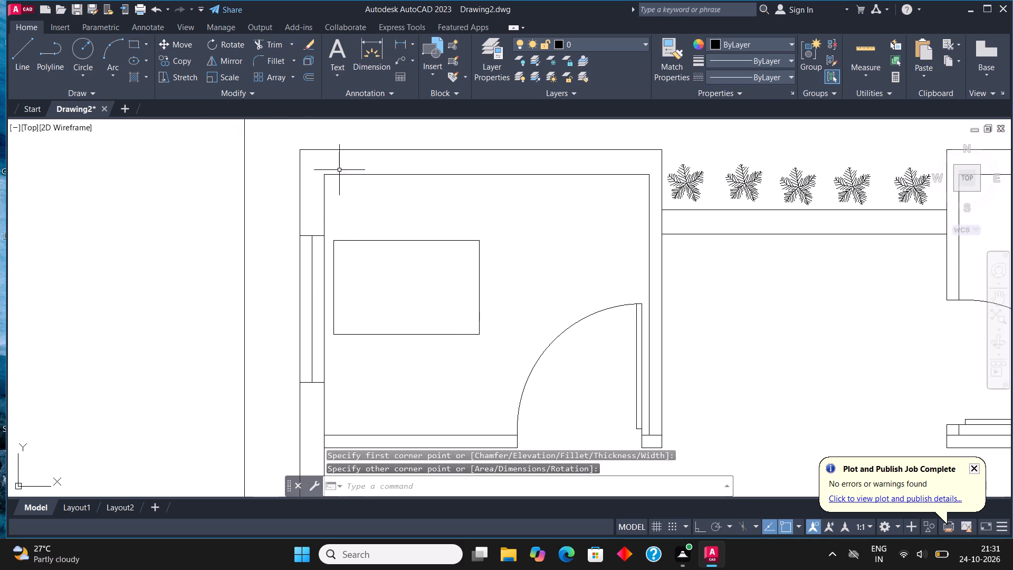
Draw a small rectangular bedside table above the bed's upper-left corner with a circular lamp centred in it.
click(134, 41)
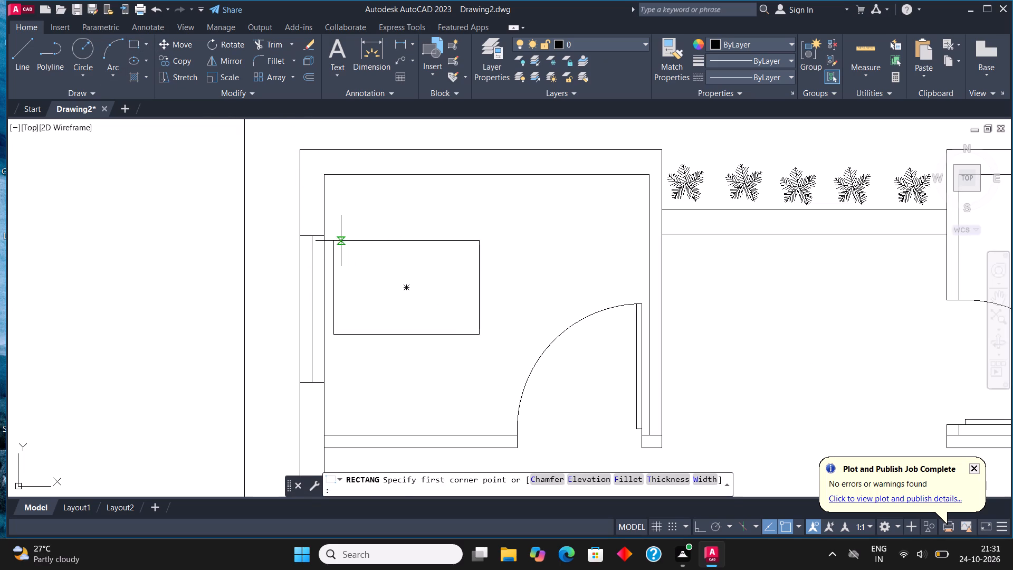
click(338, 240)
click(380, 205)
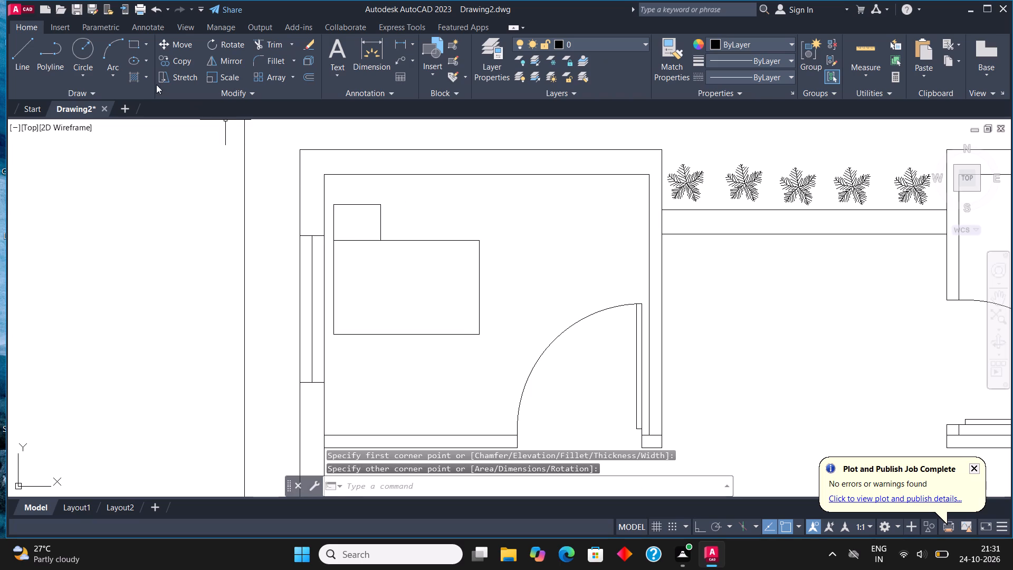
click(84, 46)
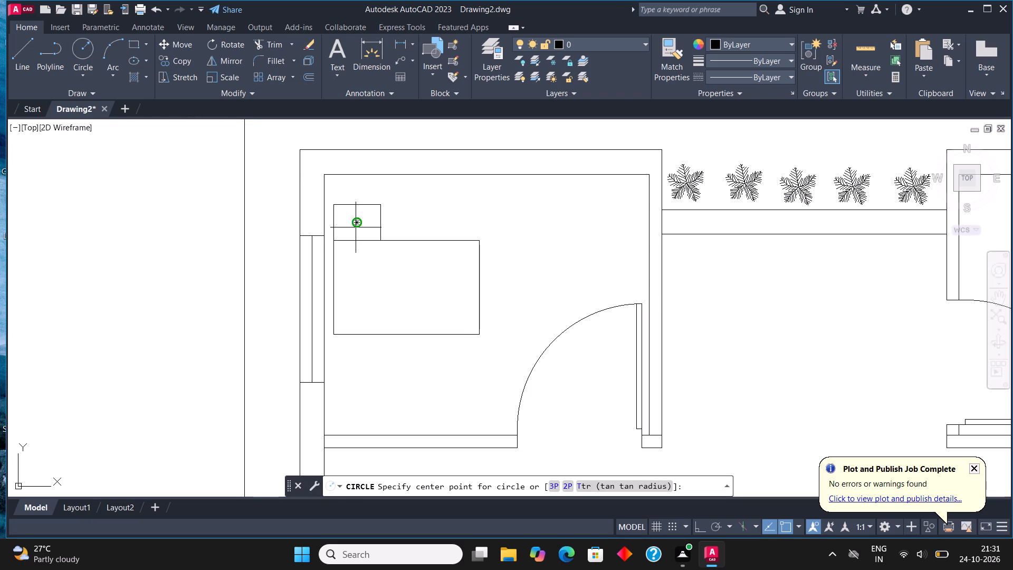
click(356, 227)
click(366, 234)
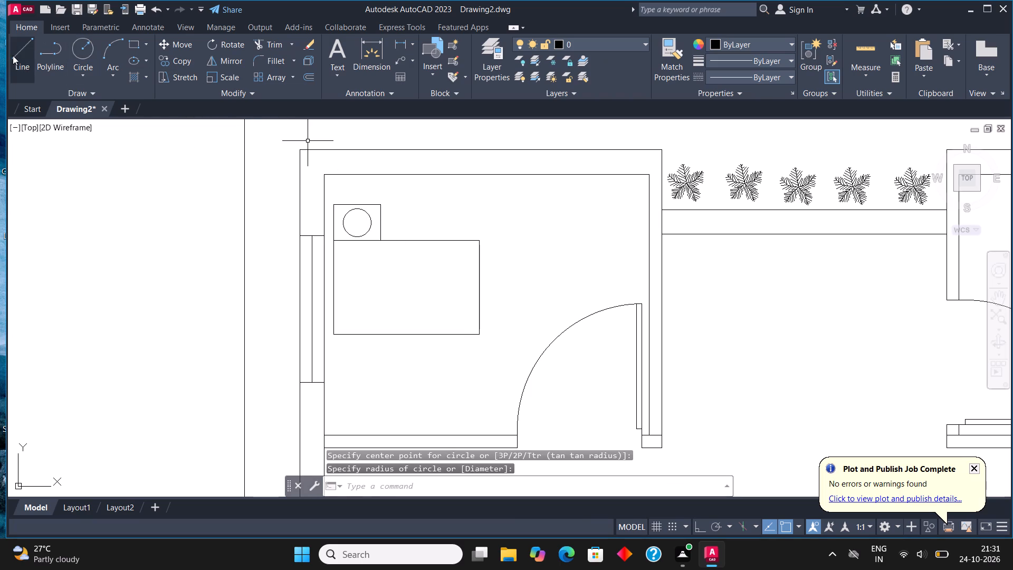
Cross the bedside lamp circle with a horizontal and a vertical diameter line.
click(13, 55)
scroll(328, 207, up, 2)
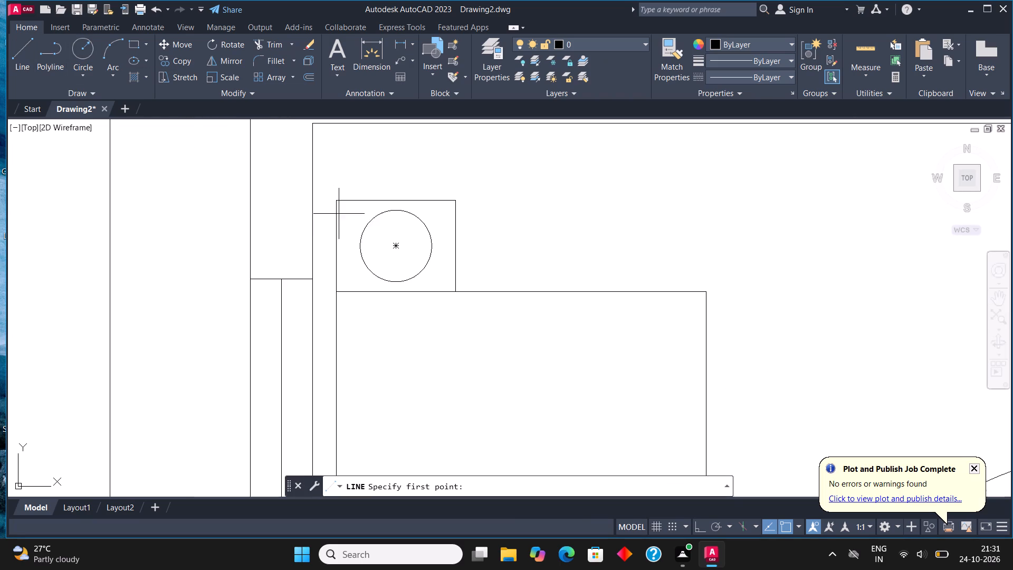
click(364, 243)
click(429, 243)
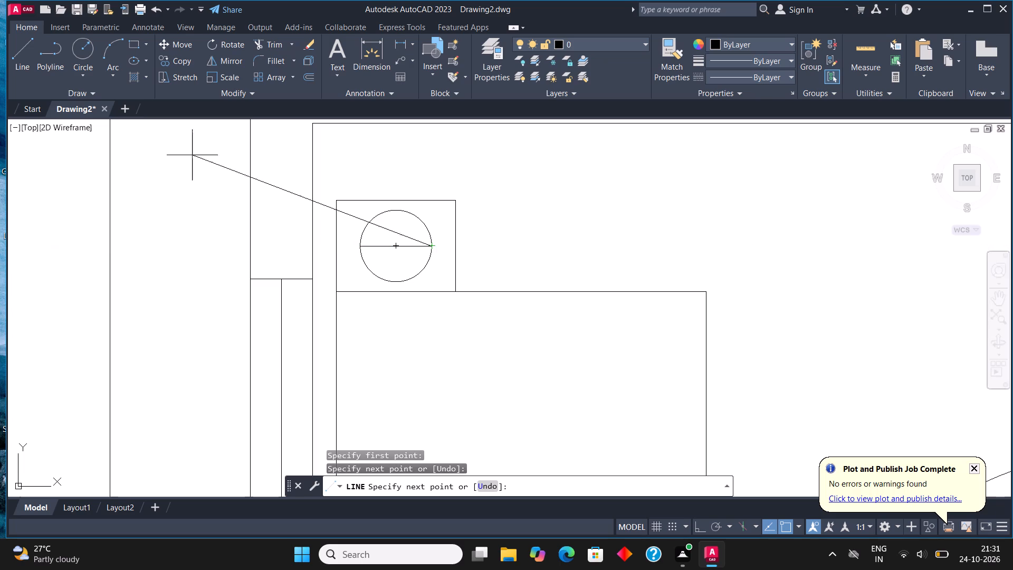
click(25, 55)
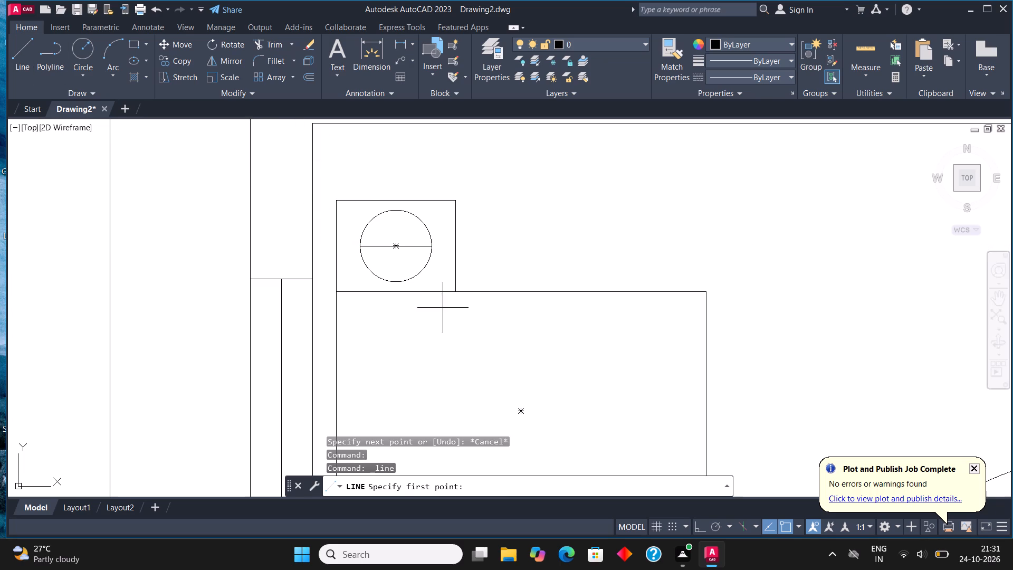
click(395, 280)
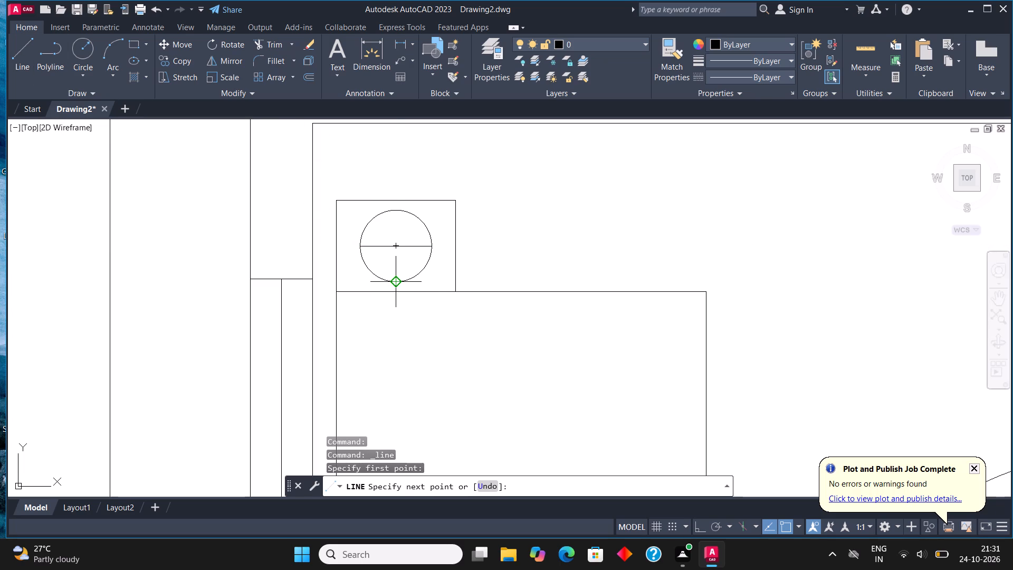
click(395, 216)
scroll(450, 230, down, 1)
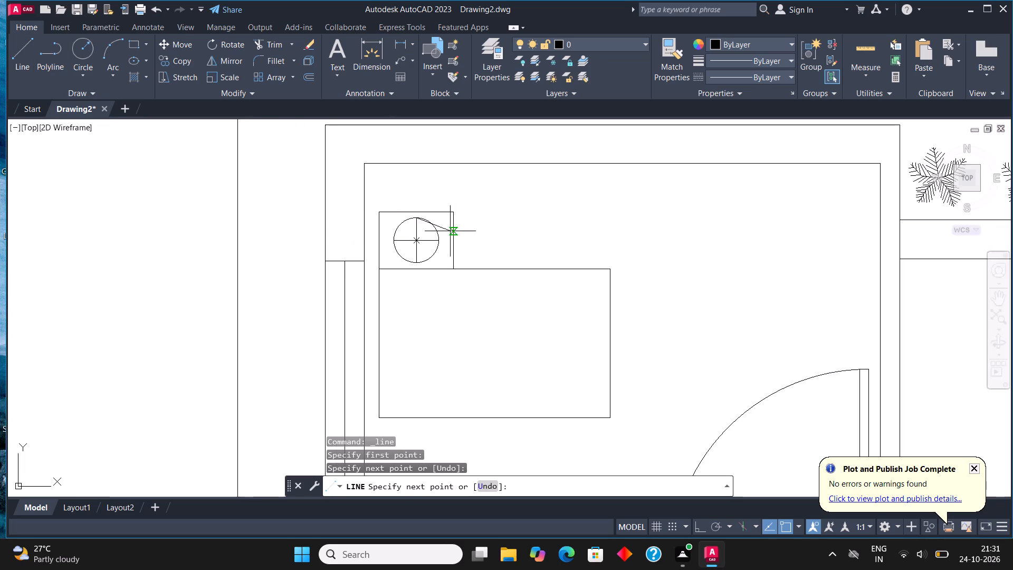
key(Escape)
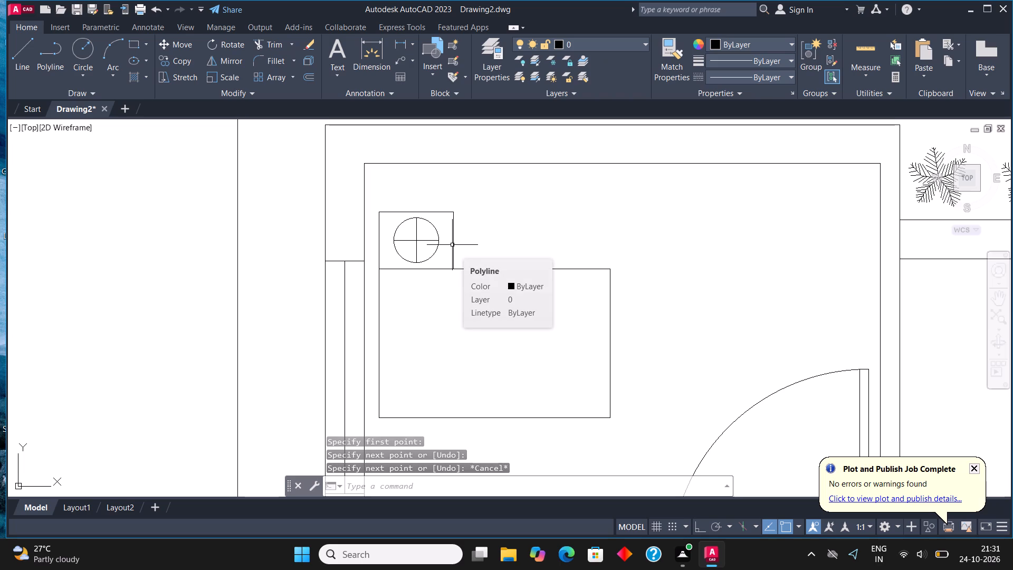
Copy the bedside table with its lamp to the bed's lower-left corner, directly below the bed.
drag(475, 259, 470, 254)
click(379, 202)
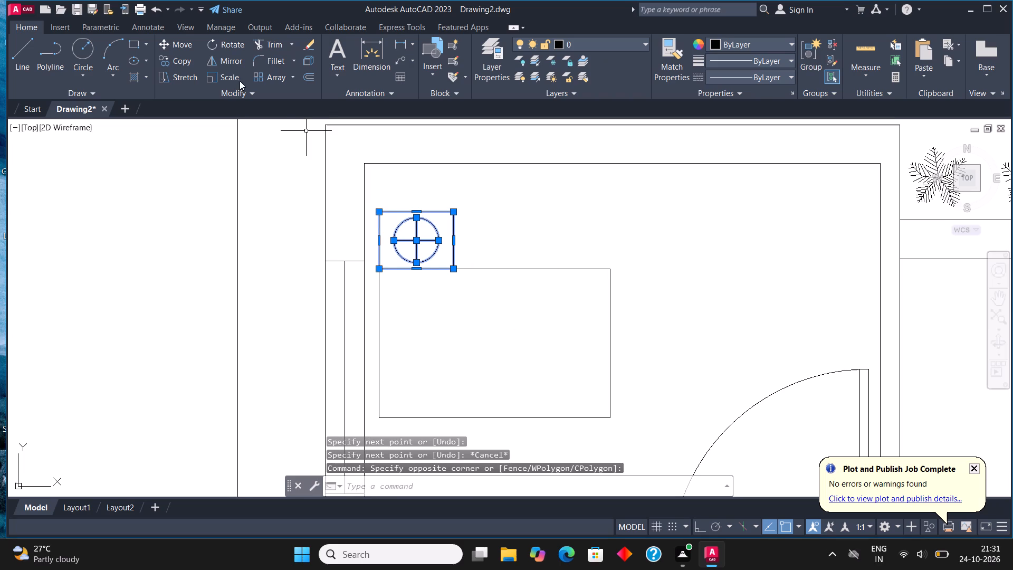
click(180, 60)
click(380, 213)
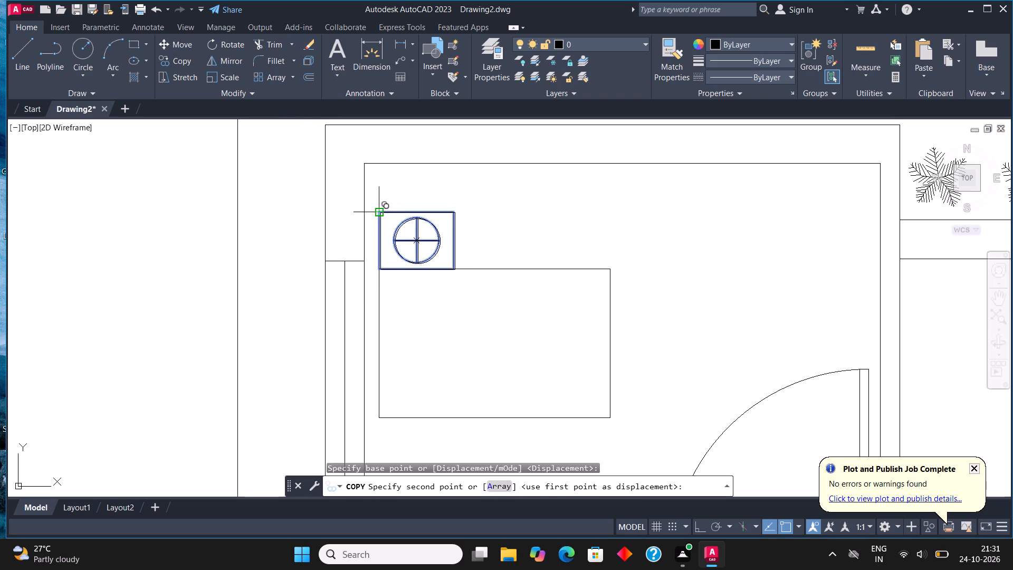
click(382, 413)
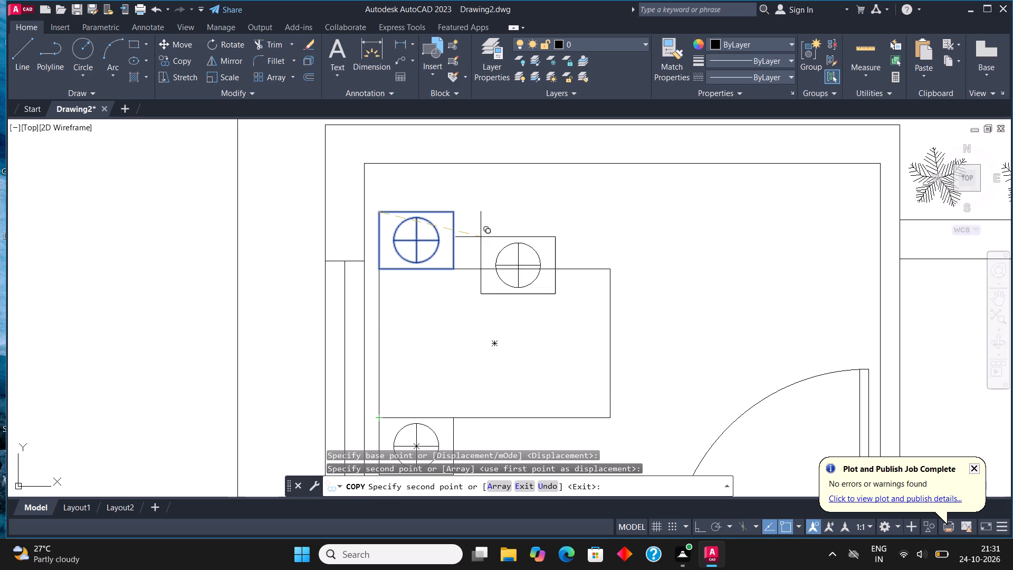
scroll(381, 280, down, 2)
key(Escape)
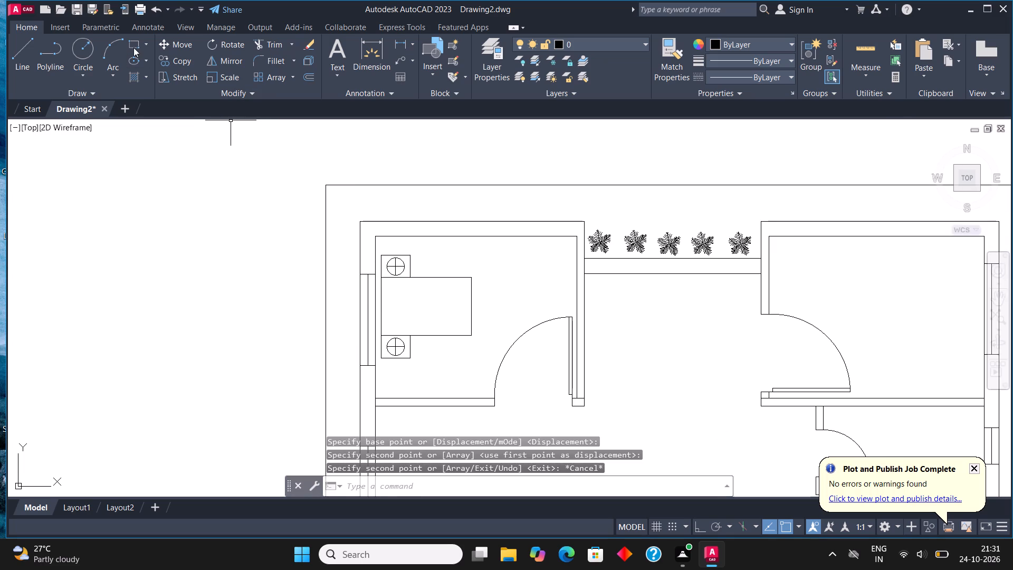
Draw an upright rectangular pillow in the lower half of the bed's head end and copy it straight up as a pair.
click(133, 47)
scroll(391, 321, up, 2)
click(392, 343)
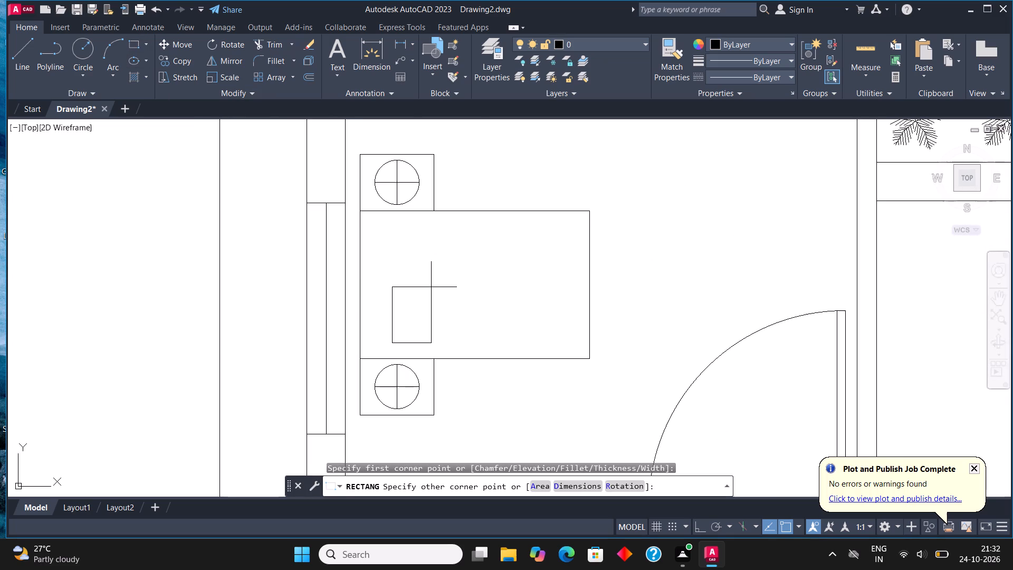
double_click(432, 284)
click(421, 281)
click(414, 293)
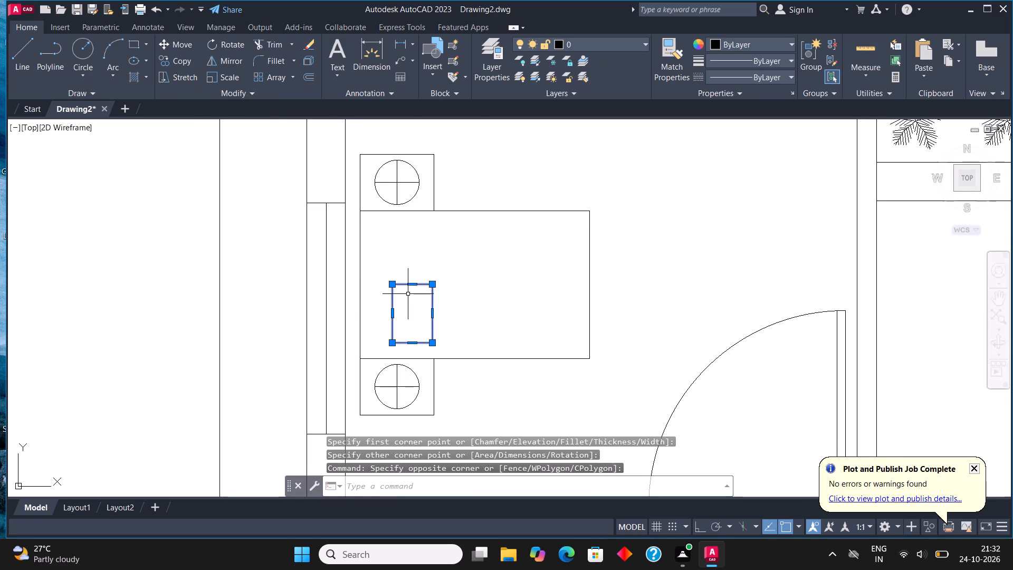
click(183, 64)
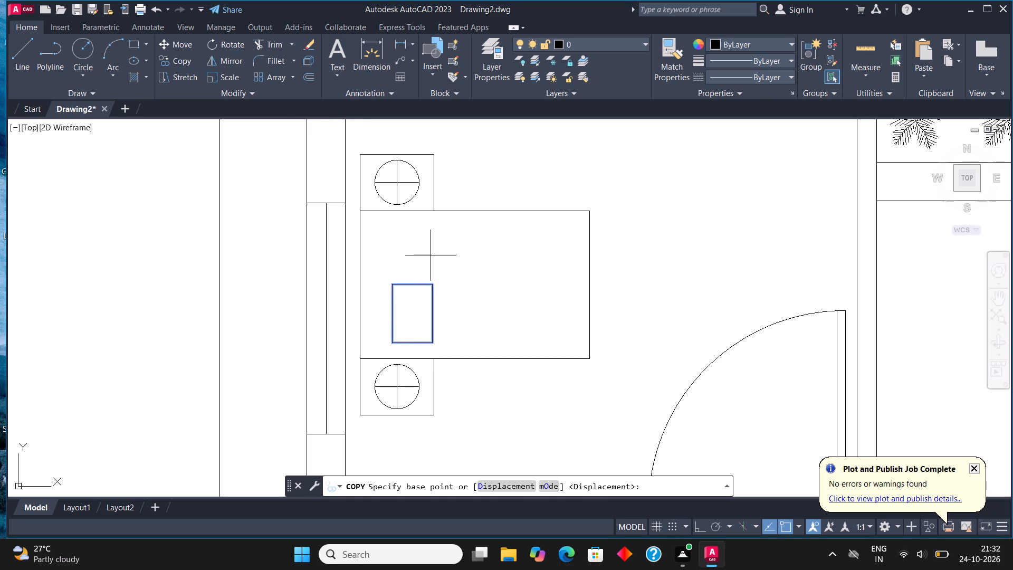
click(402, 319)
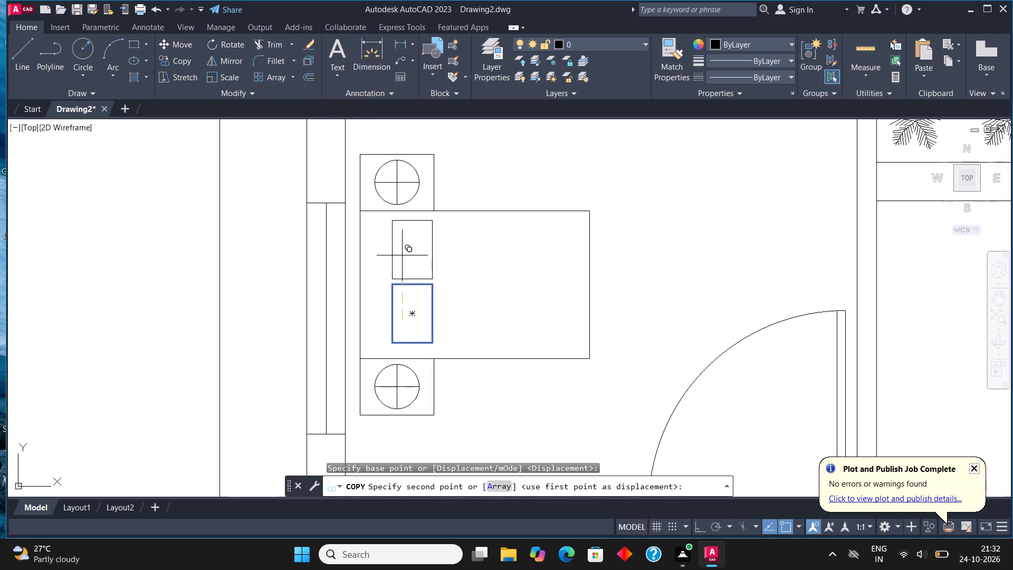
click(402, 255)
key(Escape)
Draw an S-shaped blanket fold across the bed from its lower to upper edge using two joined Start, End, Direction arcs.
click(31, 42)
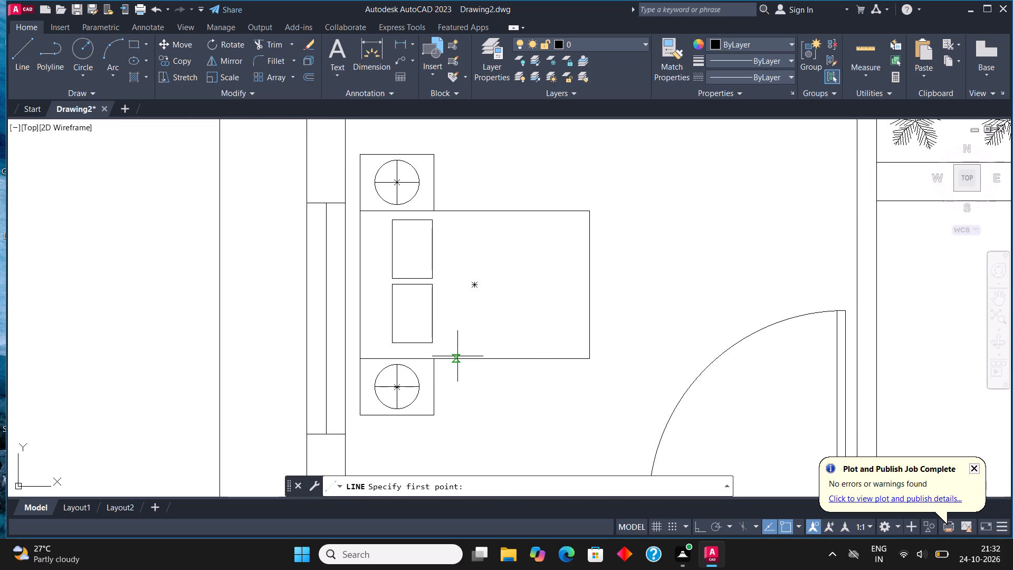
click(110, 73)
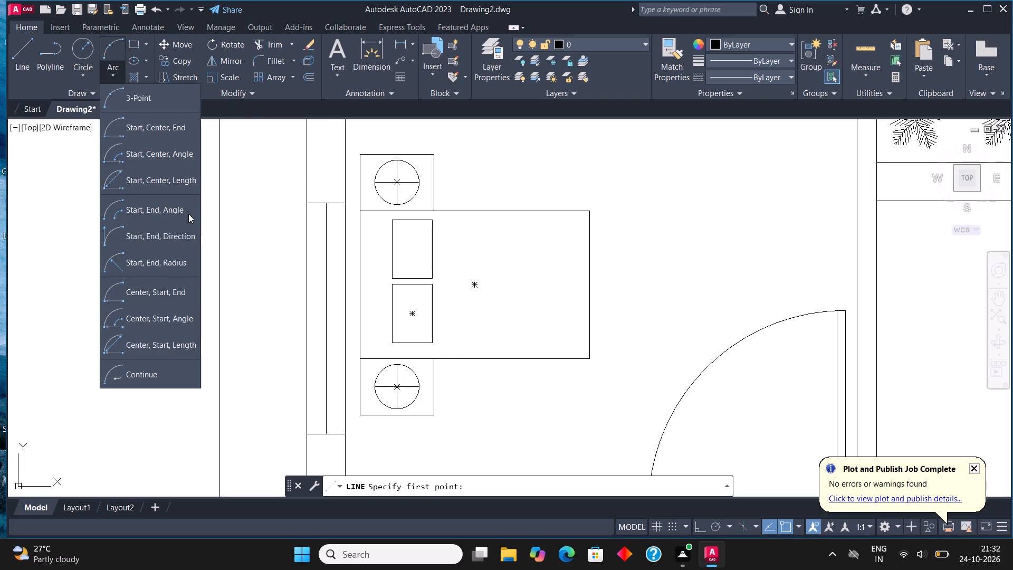
click(186, 233)
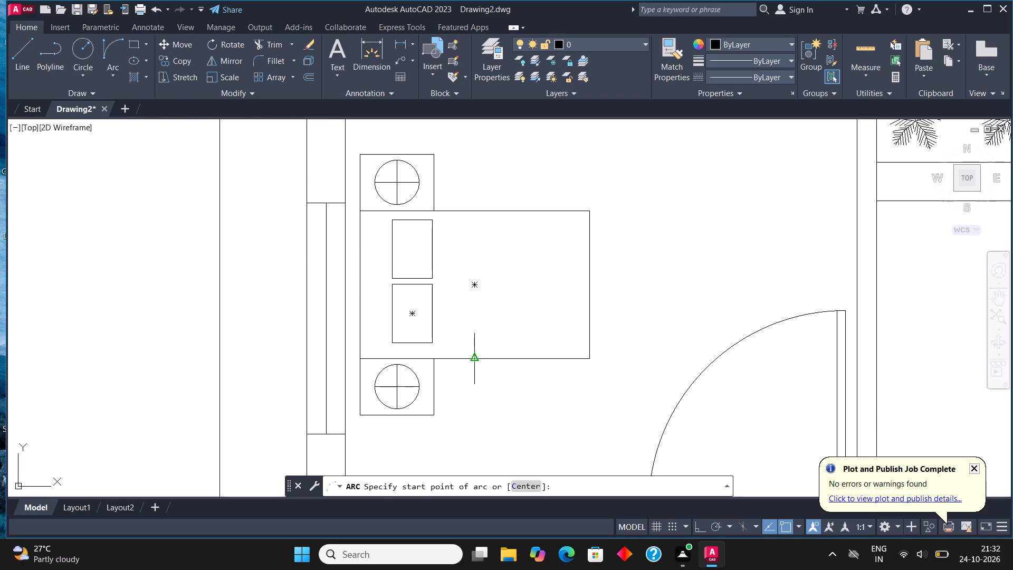
click(474, 360)
click(498, 277)
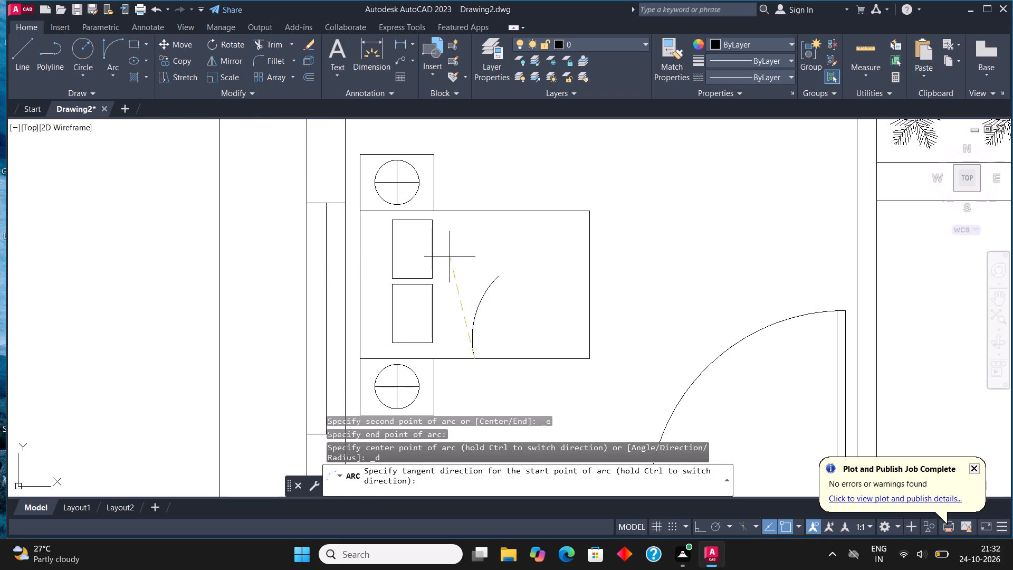
click(449, 256)
click(119, 80)
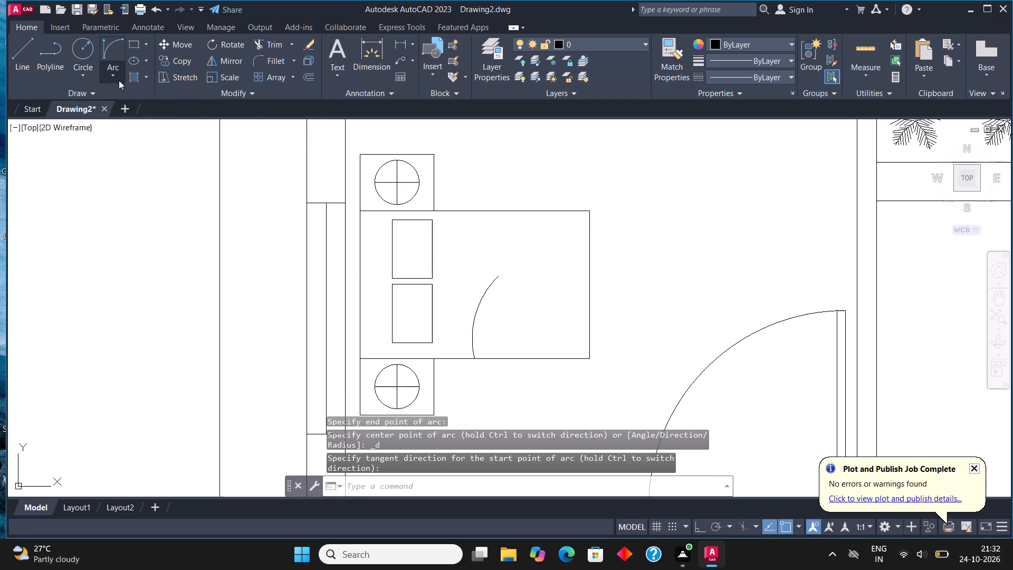
click(179, 236)
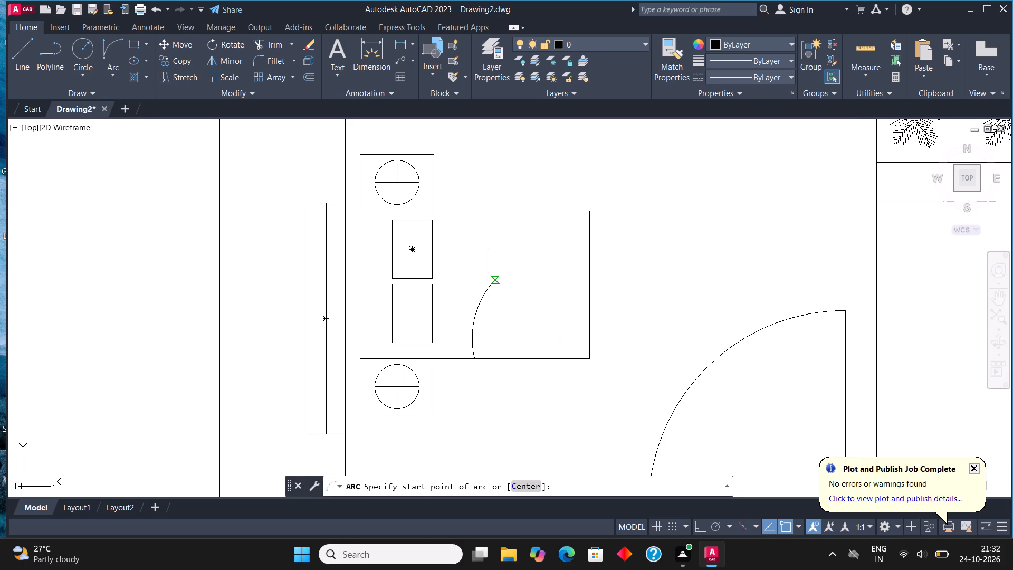
click(499, 277)
click(495, 210)
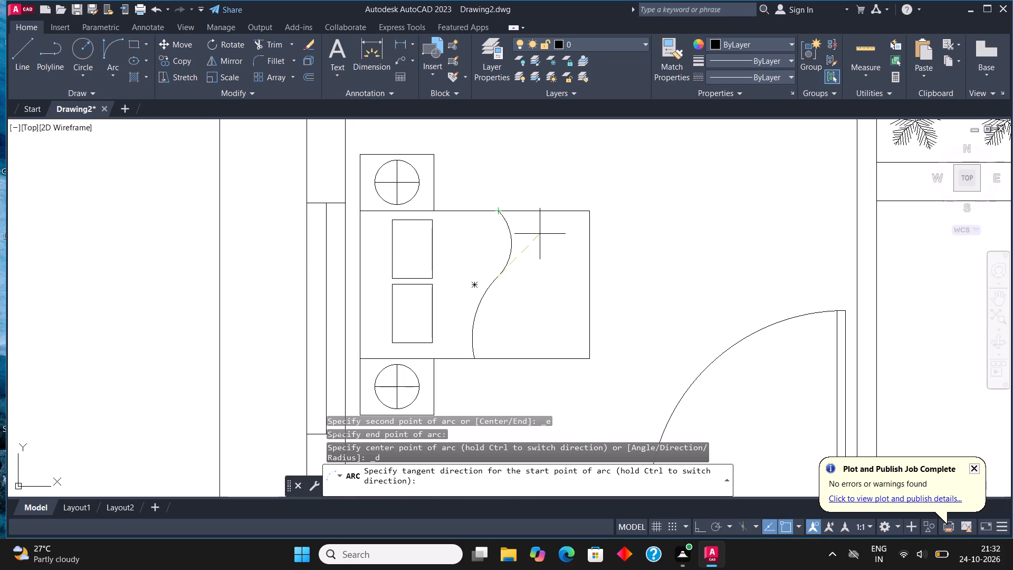
click(549, 237)
Offset both blanket-fold arcs by 10 towards the pillows.
click(499, 308)
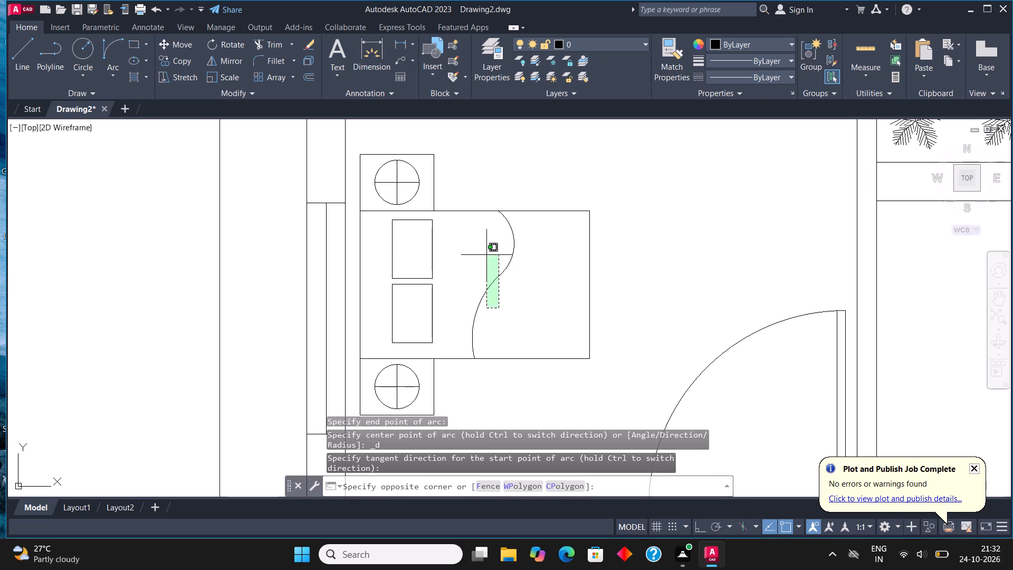
click(486, 255)
click(305, 76)
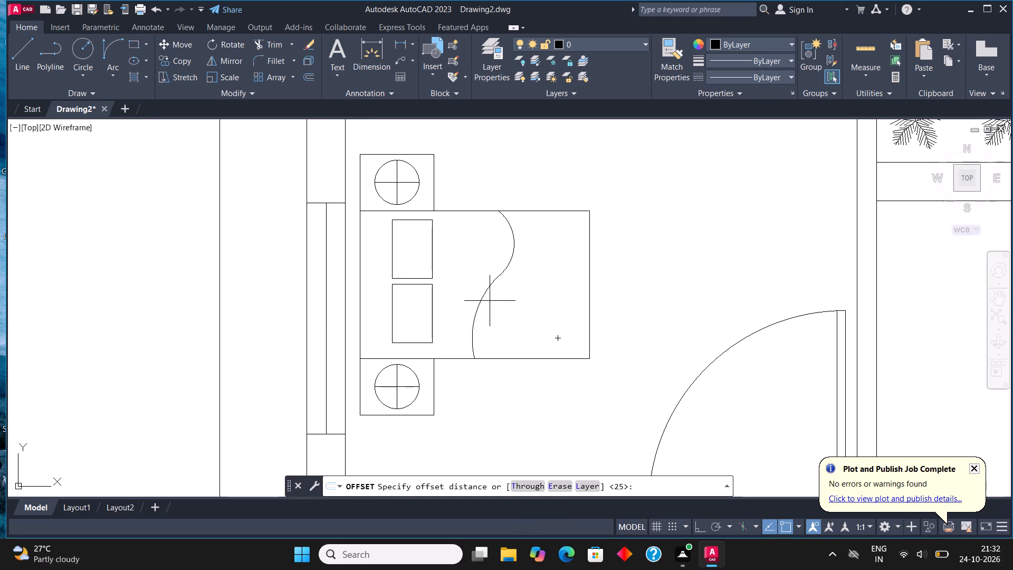
click(475, 305)
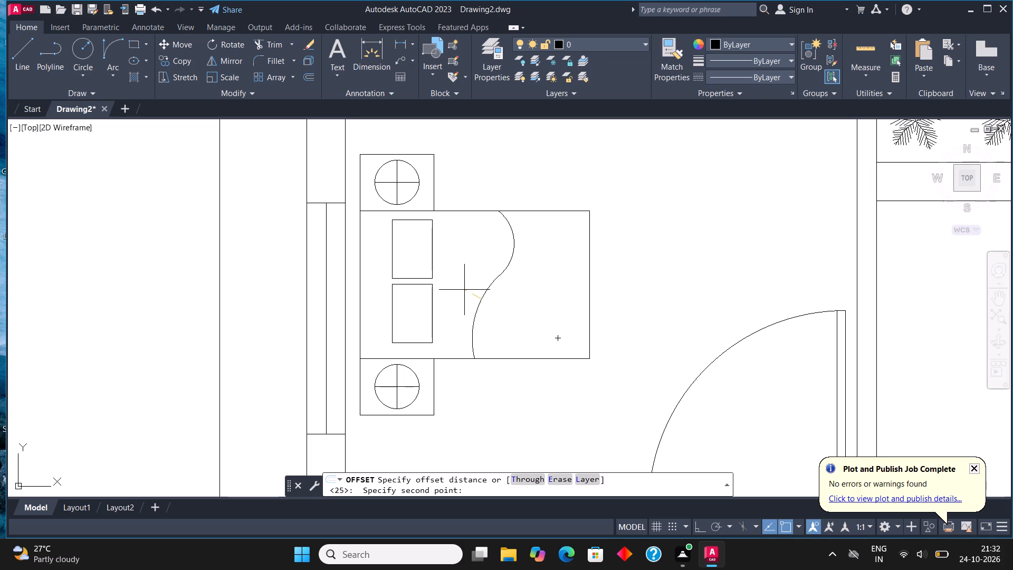
text(10)
key(Return)
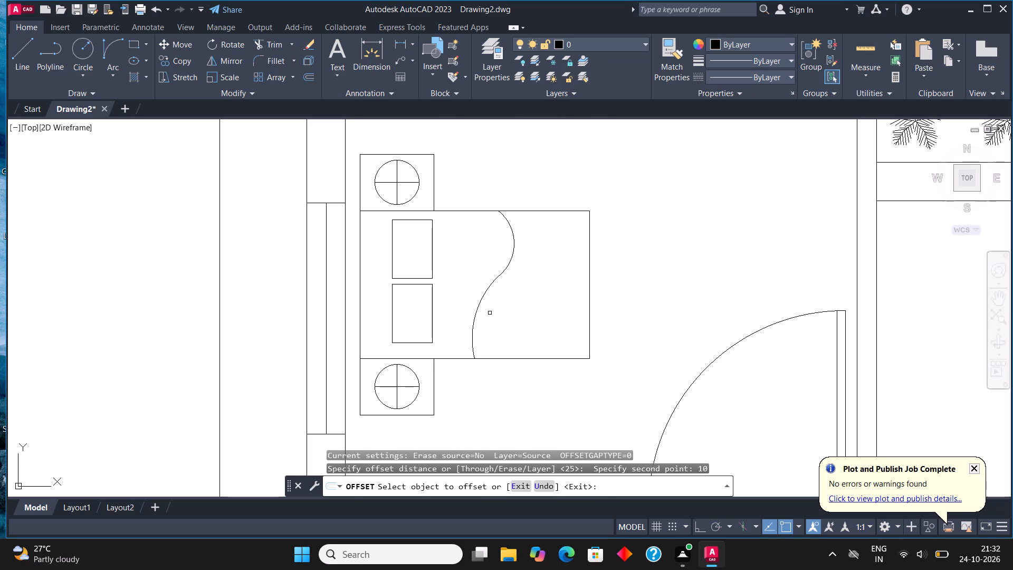
drag(475, 310, 467, 302)
click(460, 288)
click(510, 268)
drag(506, 265, 500, 261)
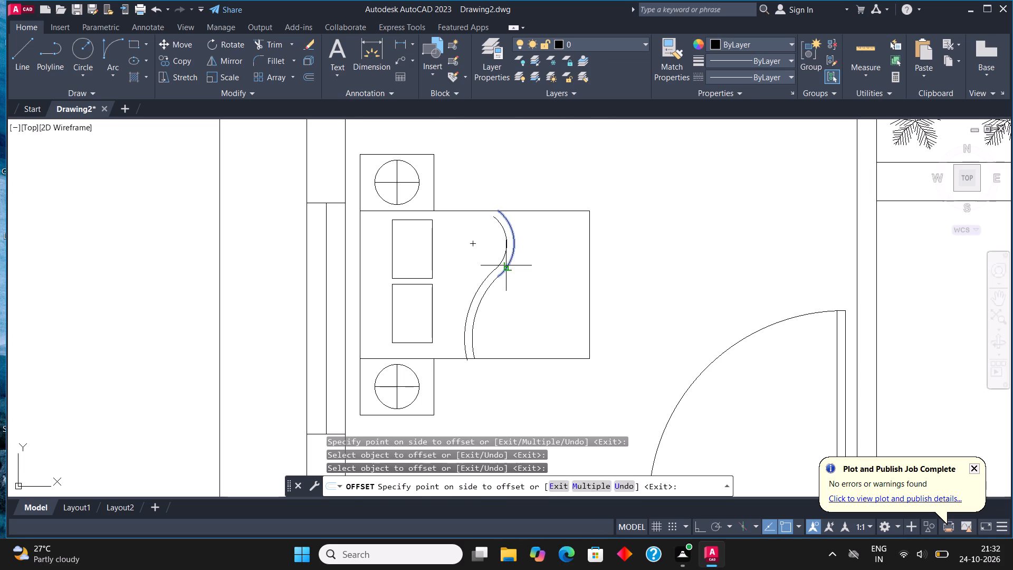
drag(500, 261, 498, 260)
click(485, 246)
scroll(501, 215, up, 2)
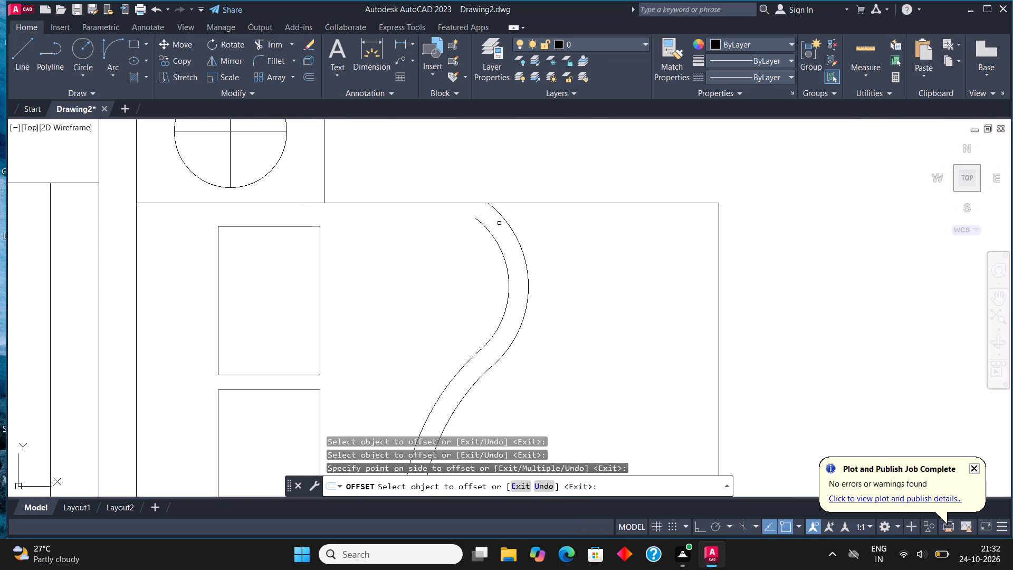
key(Escape)
Draw a short line joining the upper end of the offset fold curve to the bed's upper edge.
click(23, 62)
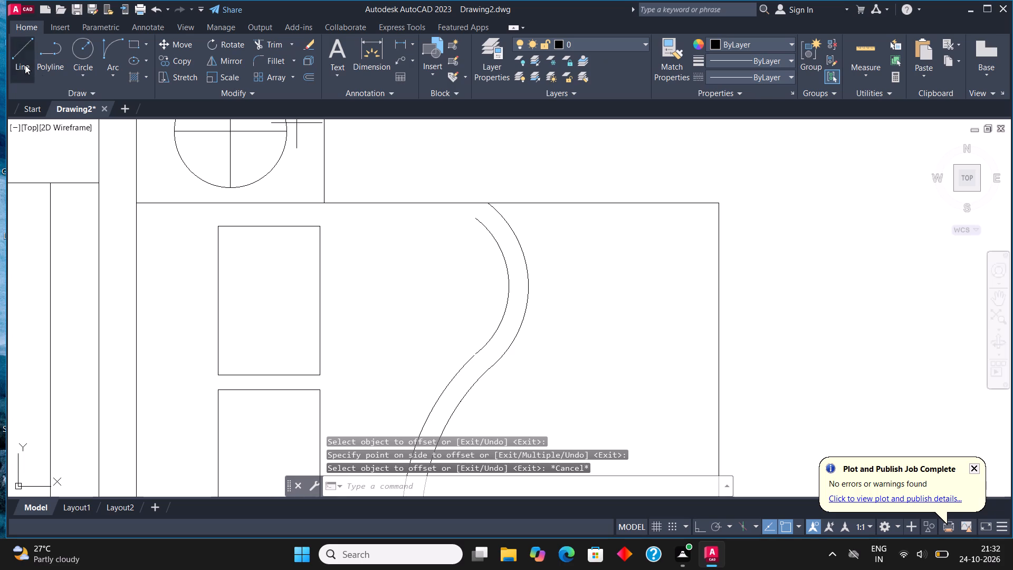
scroll(464, 206, up, 3)
click(509, 258)
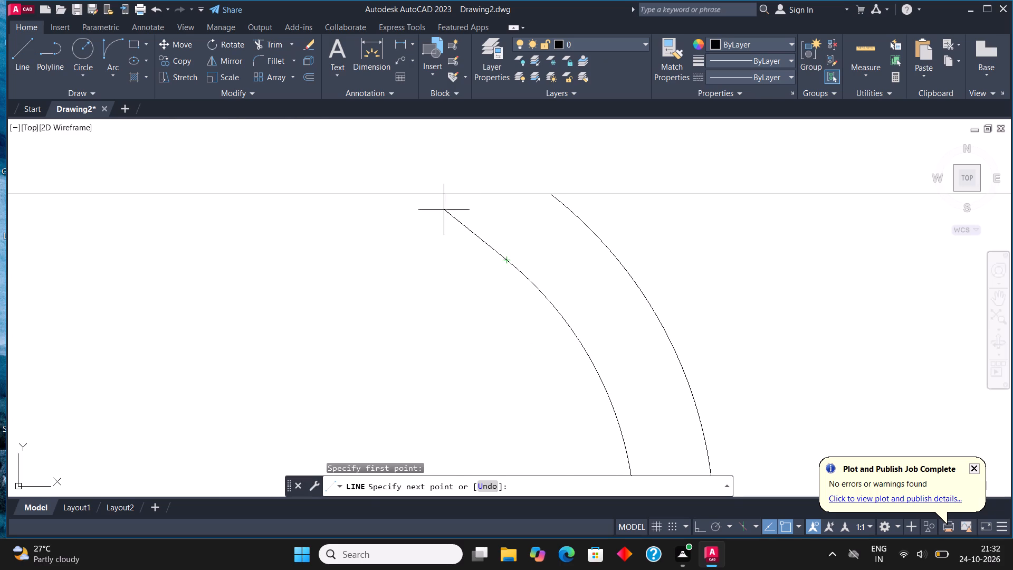
click(441, 199)
scroll(385, 227, down, 5)
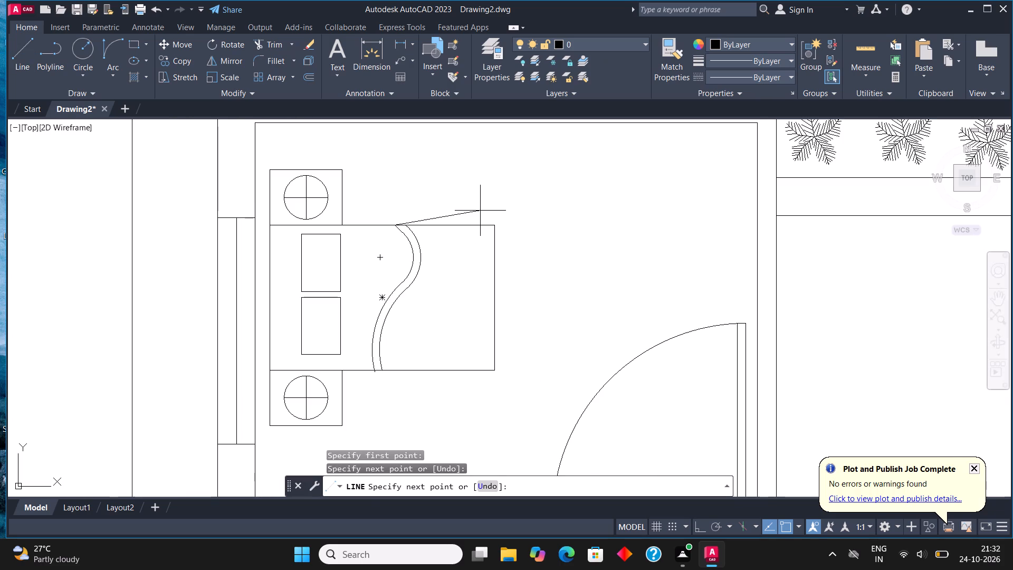
key(Escape)
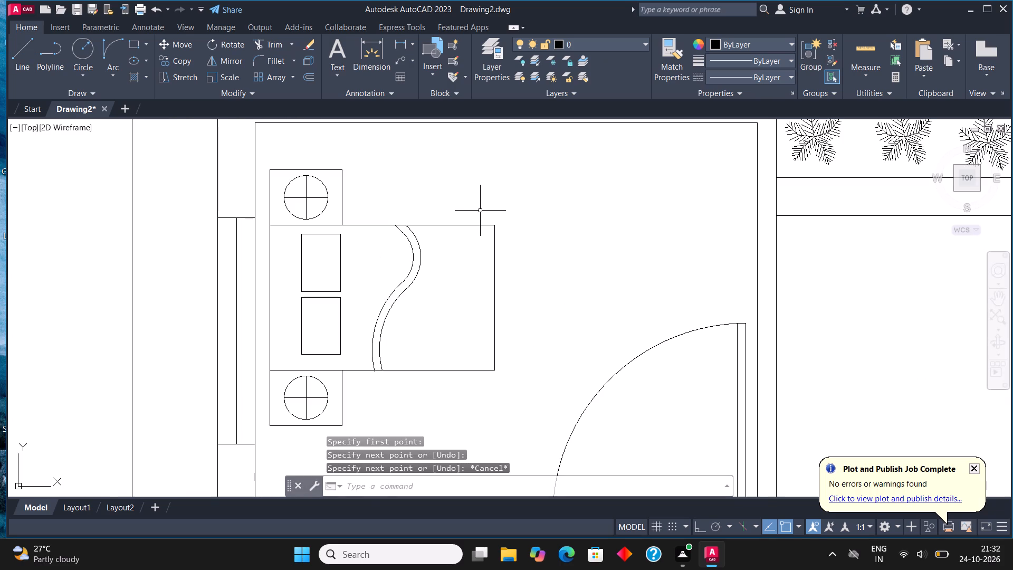
Draw a horizontal line from the lower part of the blanket fold's outer curve to the bed's foot edge.
click(28, 51)
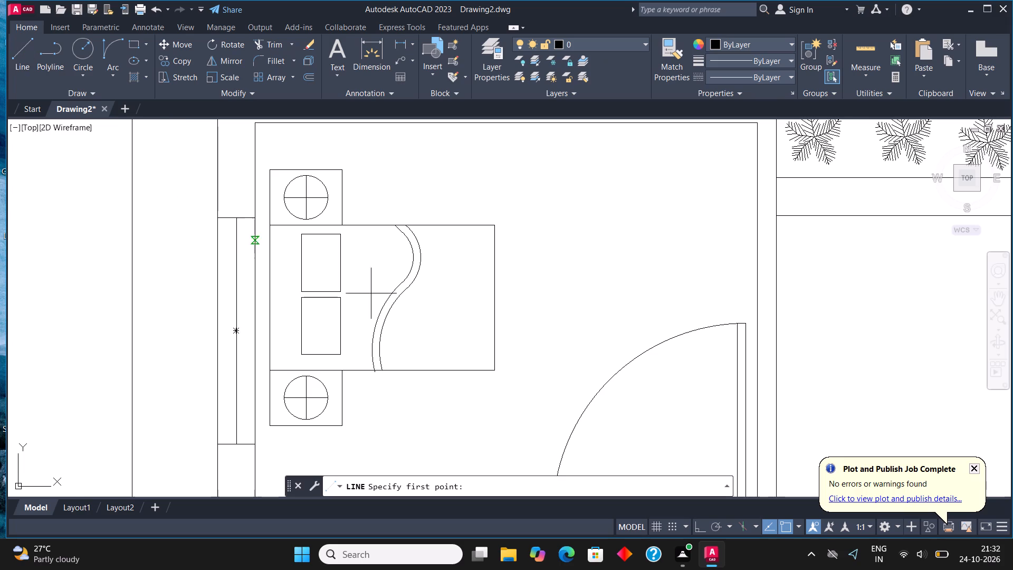
scroll(393, 379, up, 2)
click(353, 280)
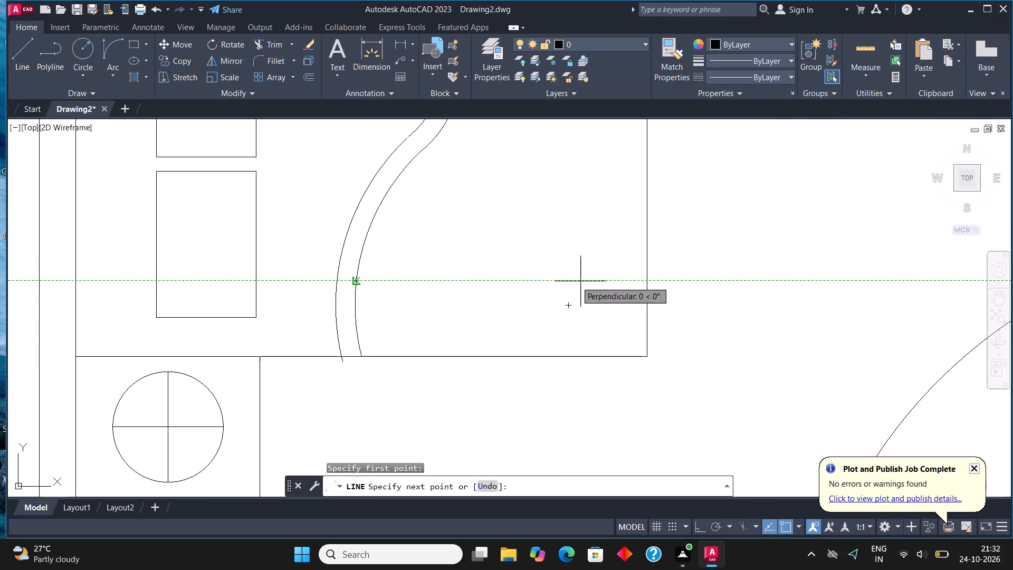
click(648, 284)
key(Escape)
Offset the horizontal blanket line by 5 both above and below to make a triple stripe.
click(577, 293)
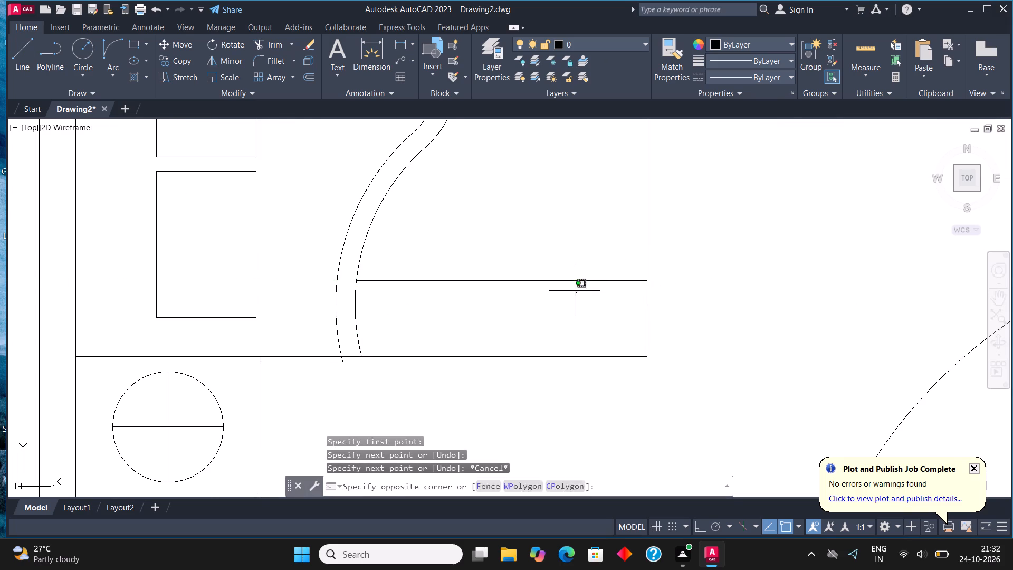
click(553, 254)
click(311, 78)
click(552, 284)
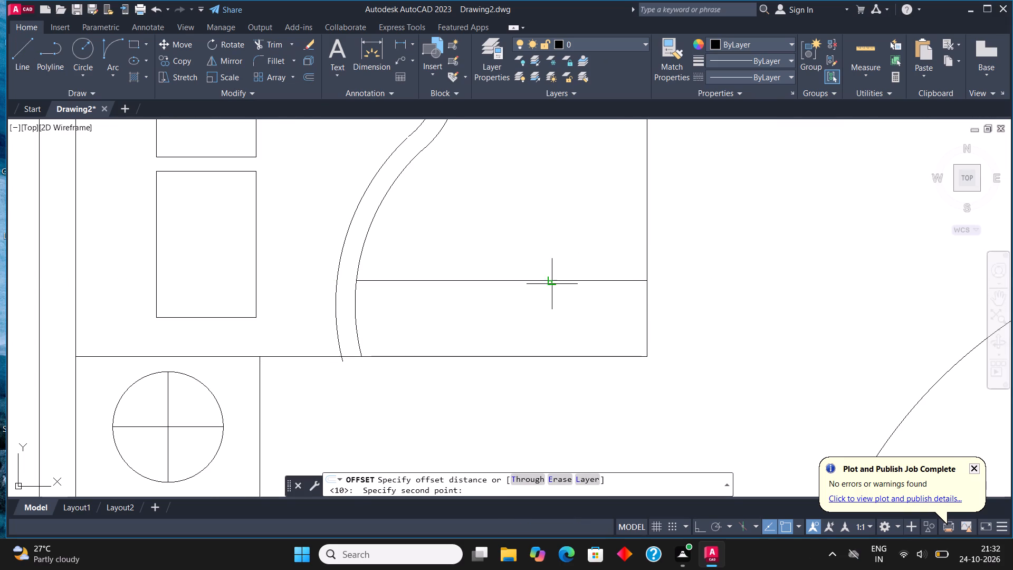
key(5)
key(Return)
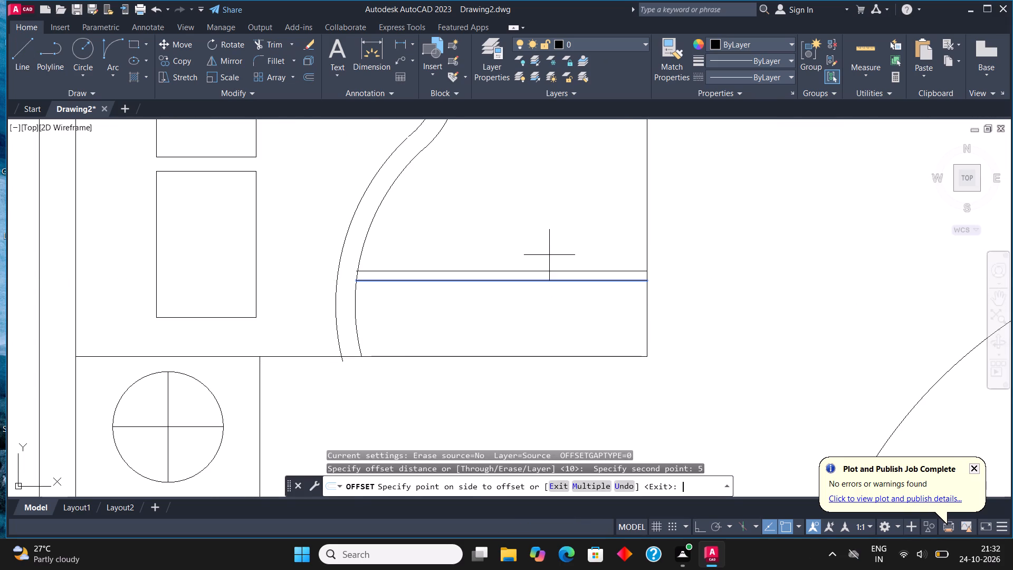
click(551, 210)
click(533, 278)
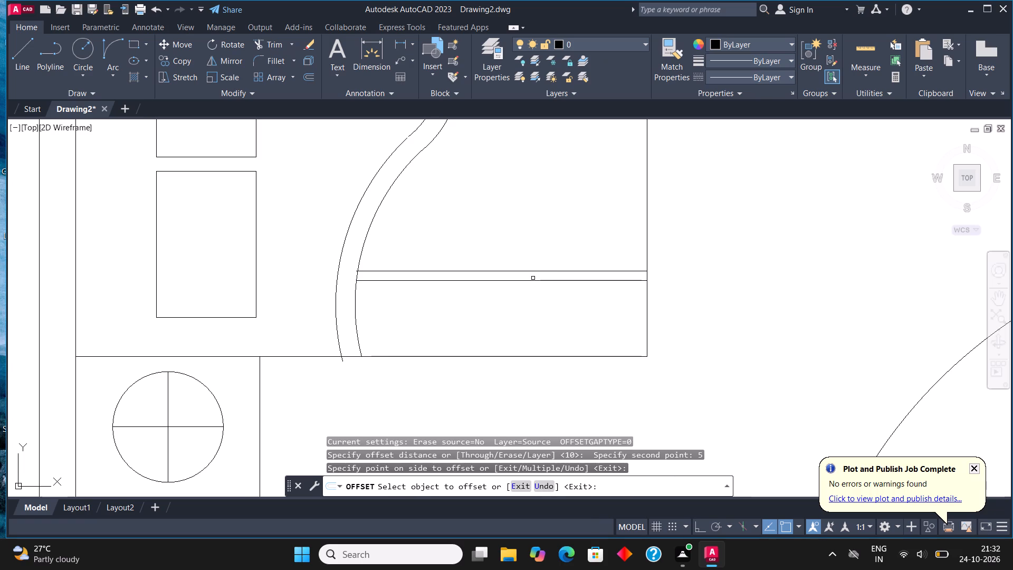
click(536, 275)
click(534, 280)
click(532, 294)
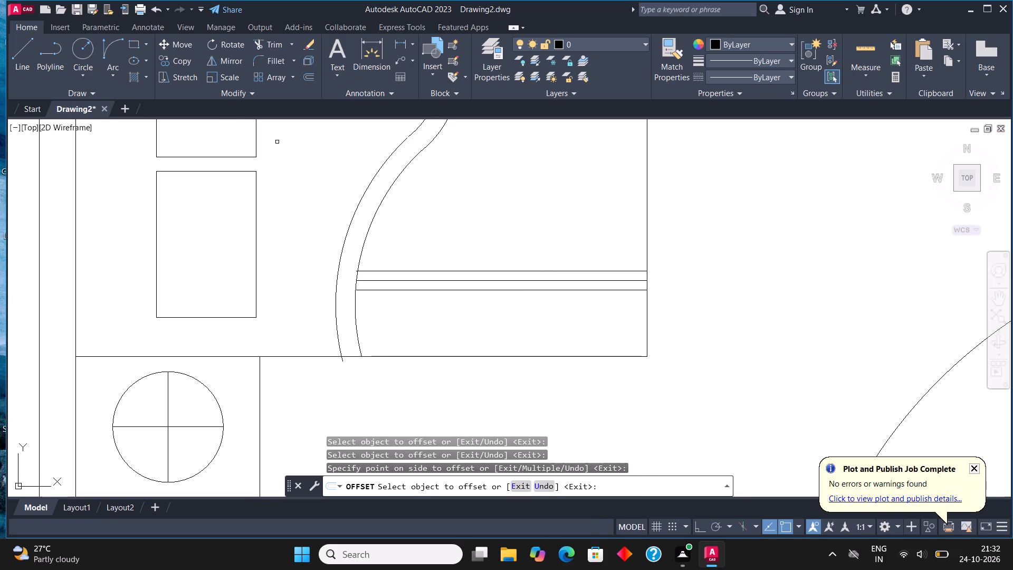
Trim the end of the offset fold curve that overhangs the bed's lower edge.
click(285, 41)
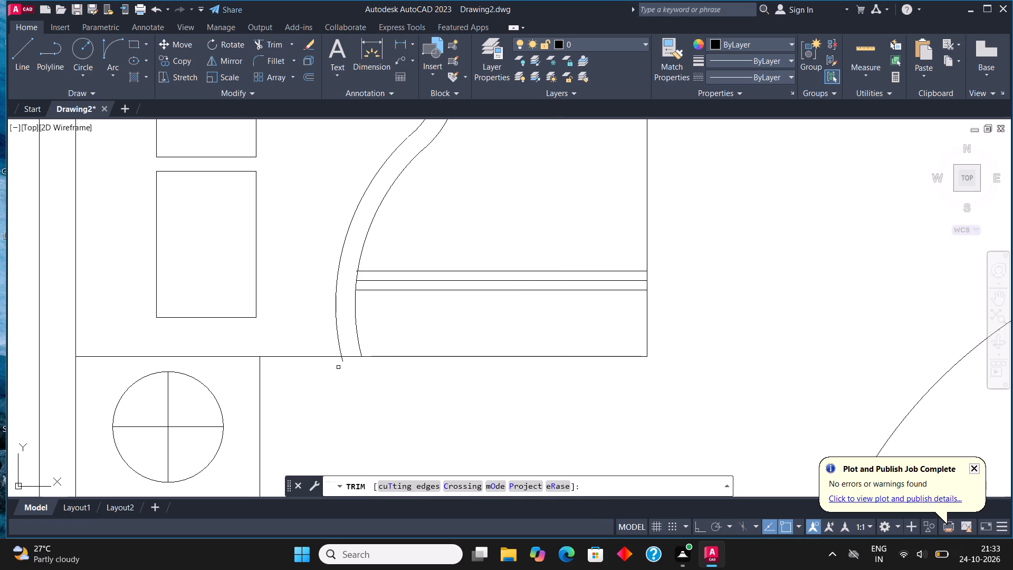
click(343, 362)
Draw a vertical line across the full bed width near its foot end, crossing the horizontal stripes.
scroll(365, 401, down, 1)
click(31, 49)
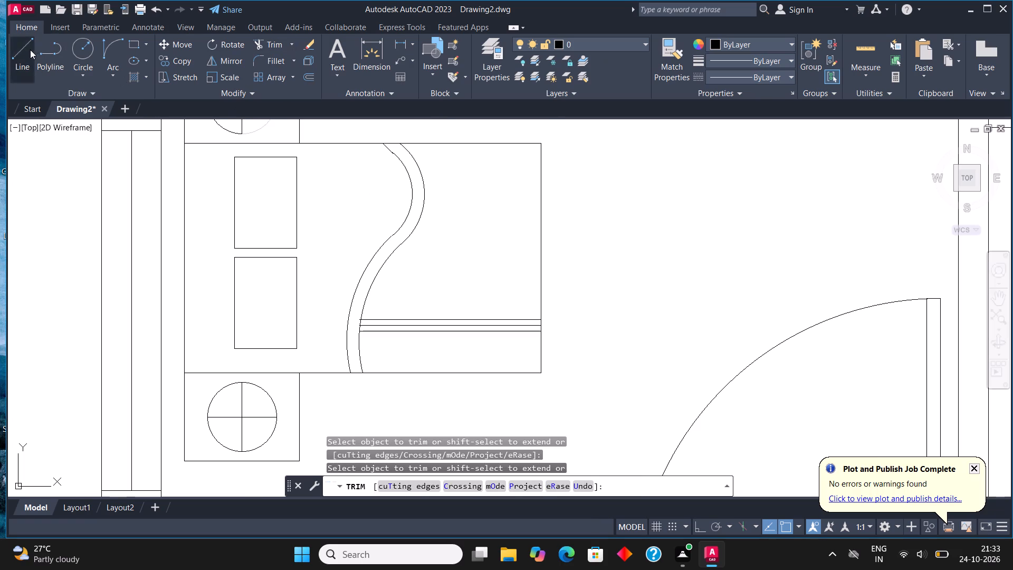
click(500, 374)
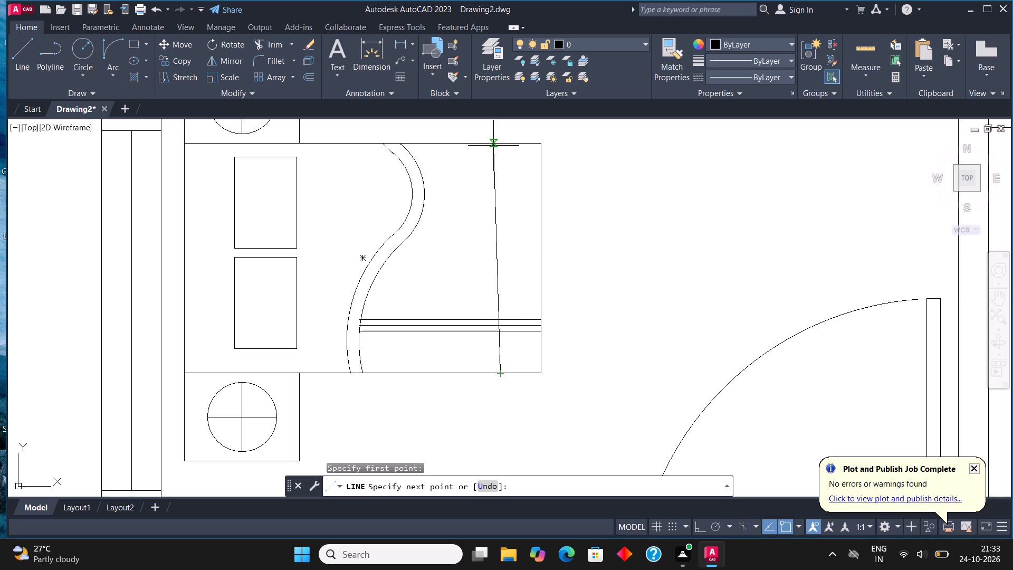
click(496, 143)
key(Escape)
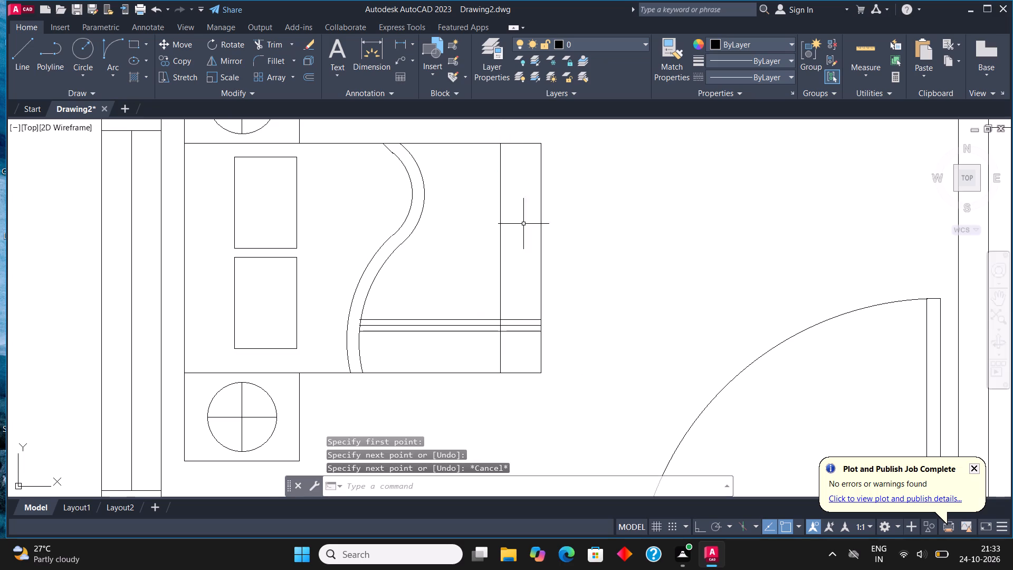
Offset the vertical blanket line by 5 to each side to make a second triple stripe.
drag(510, 231, 504, 227)
click(494, 221)
click(304, 81)
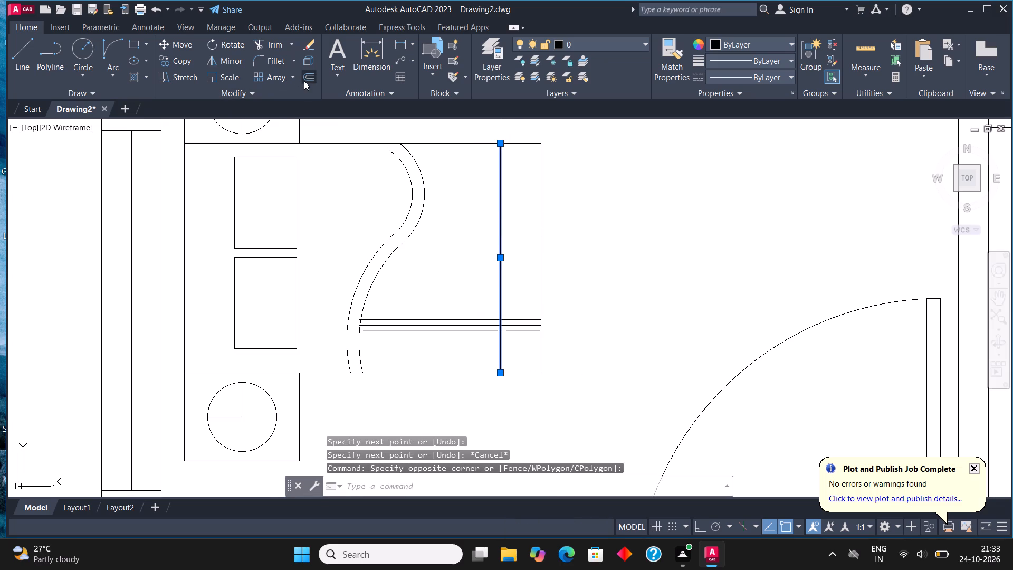
click(501, 266)
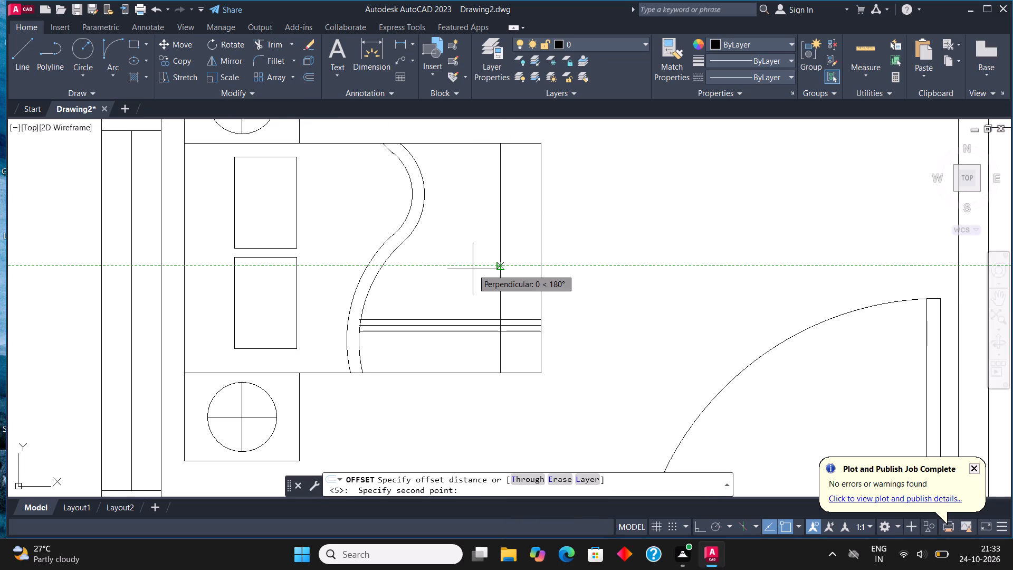
key(5)
key(Return)
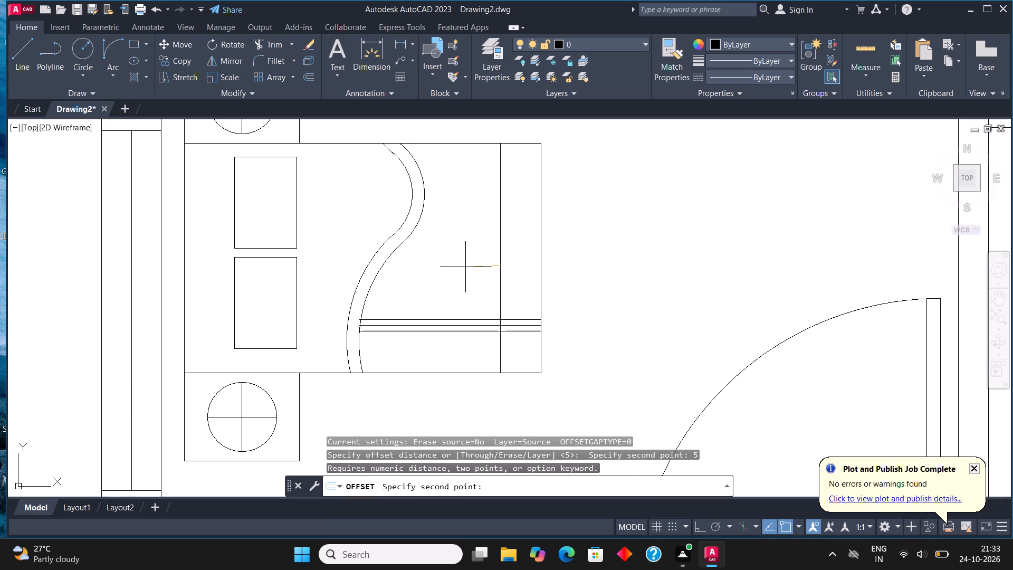
key(5)
key(Return)
click(439, 244)
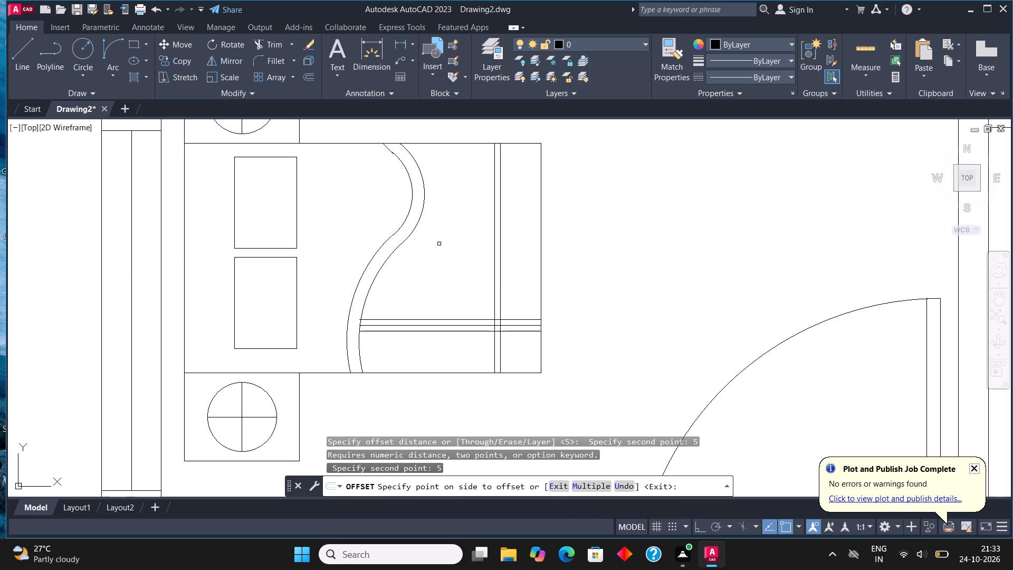
click(501, 290)
click(519, 311)
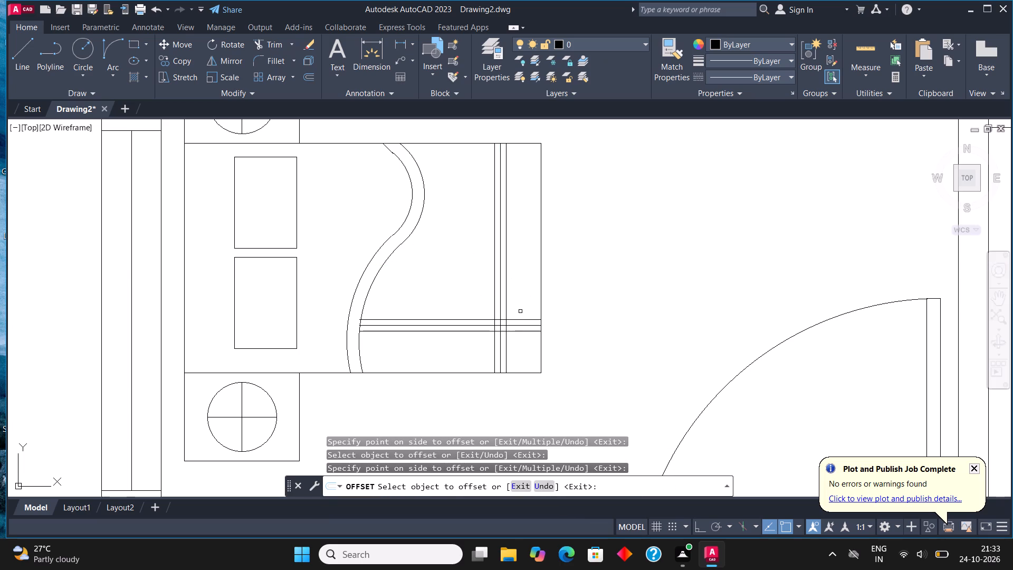
key(Escape)
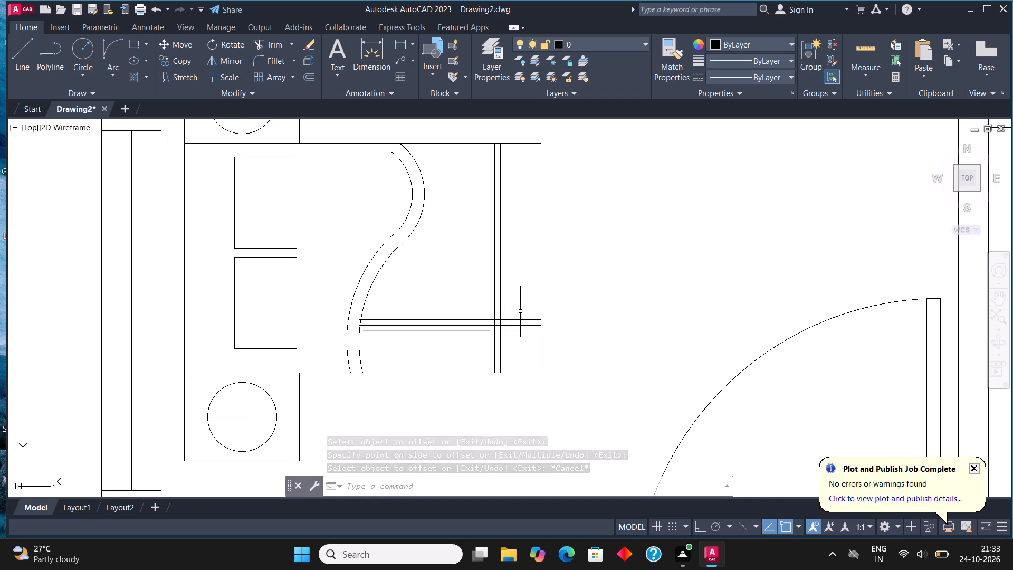
scroll(537, 308, down, 3)
key(Escape)
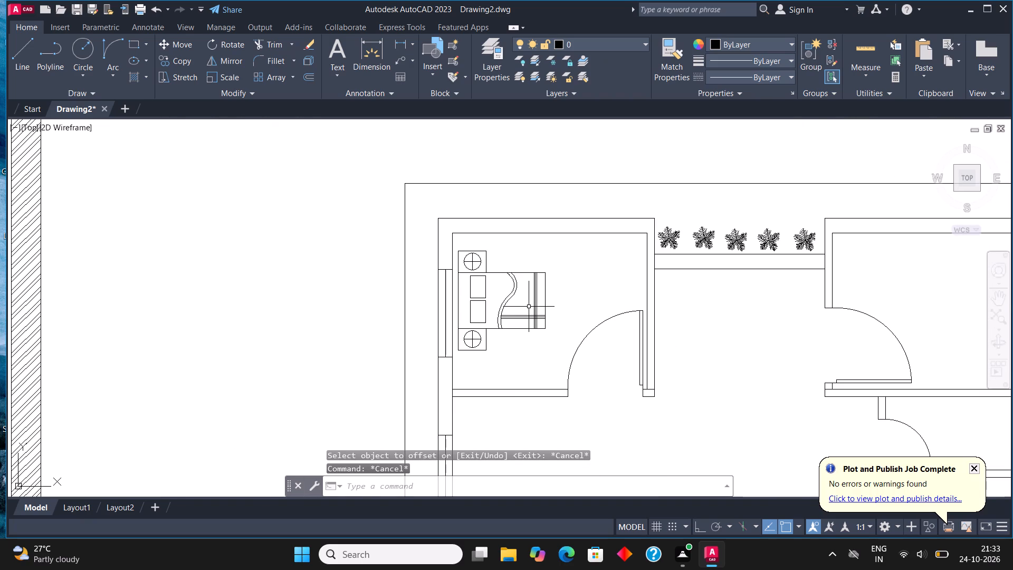
Draw a narrow rectangular cabinet against the right wall of the upper-left bedroom, just above its door.
click(131, 42)
middle_drag(405, 237, 314, 265)
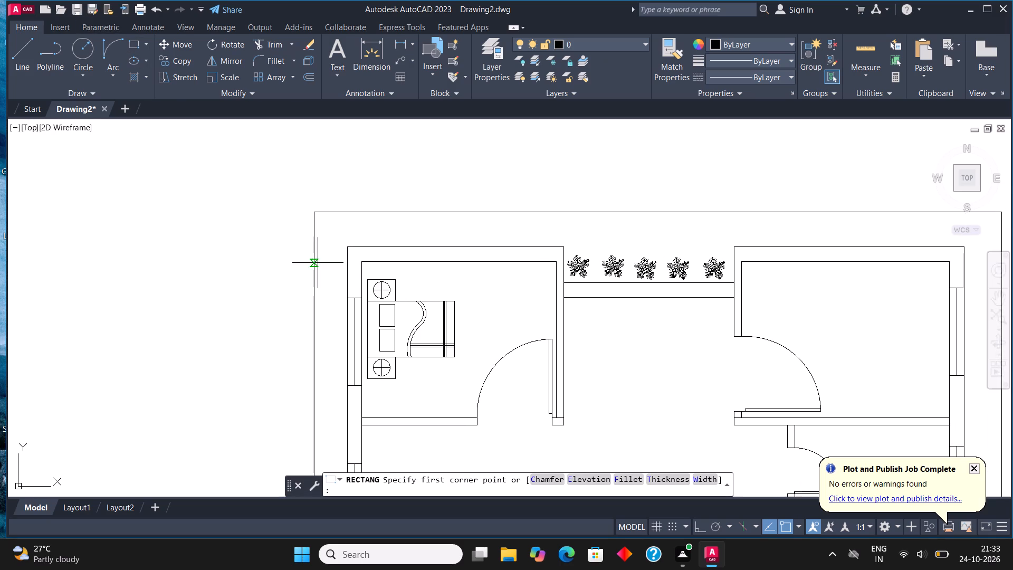
scroll(427, 269, up, 2)
scroll(410, 258, down, 1)
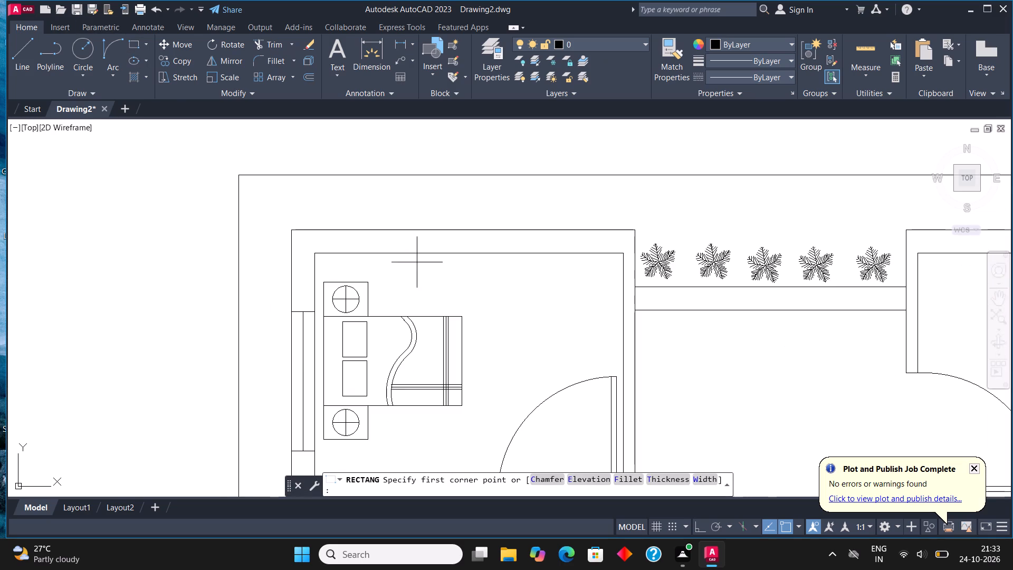
click(624, 365)
click(604, 275)
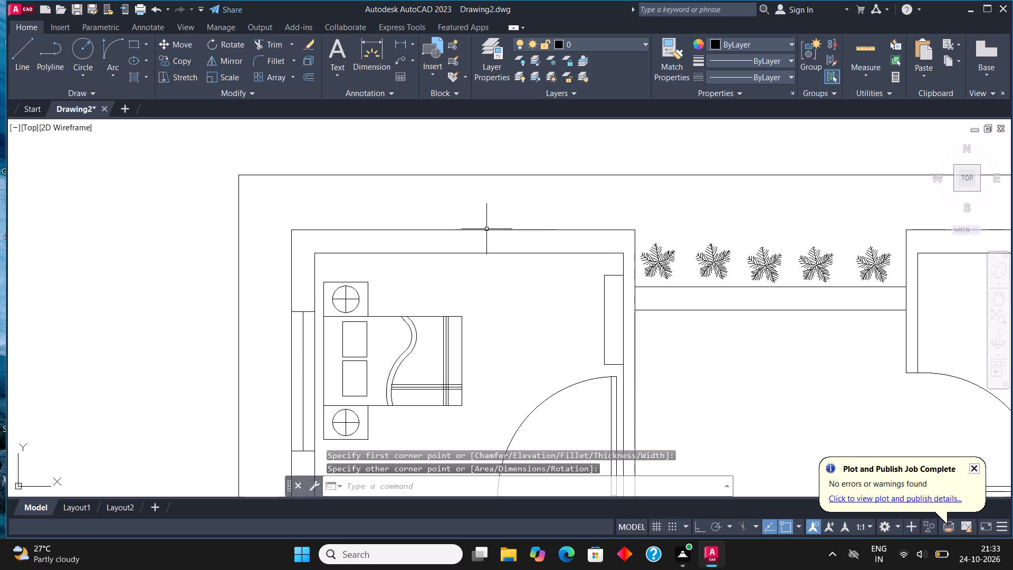
Draw a long rectangular cabinet along the bottom wall of the upper-left bedroom, starting from the room's lower-left inner corner.
click(127, 44)
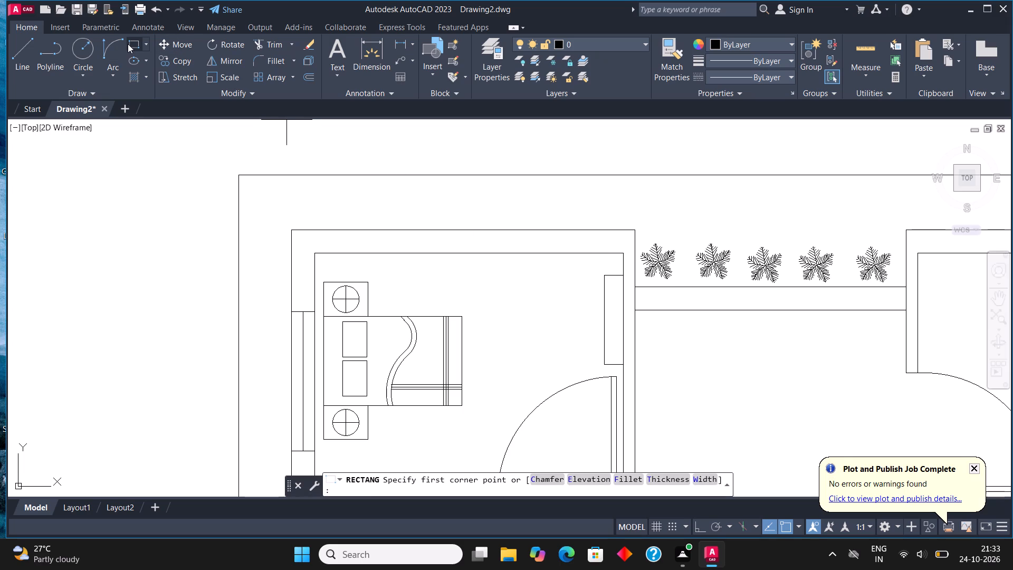
click(128, 44)
scroll(415, 167, down, 3)
scroll(400, 296, up, 2)
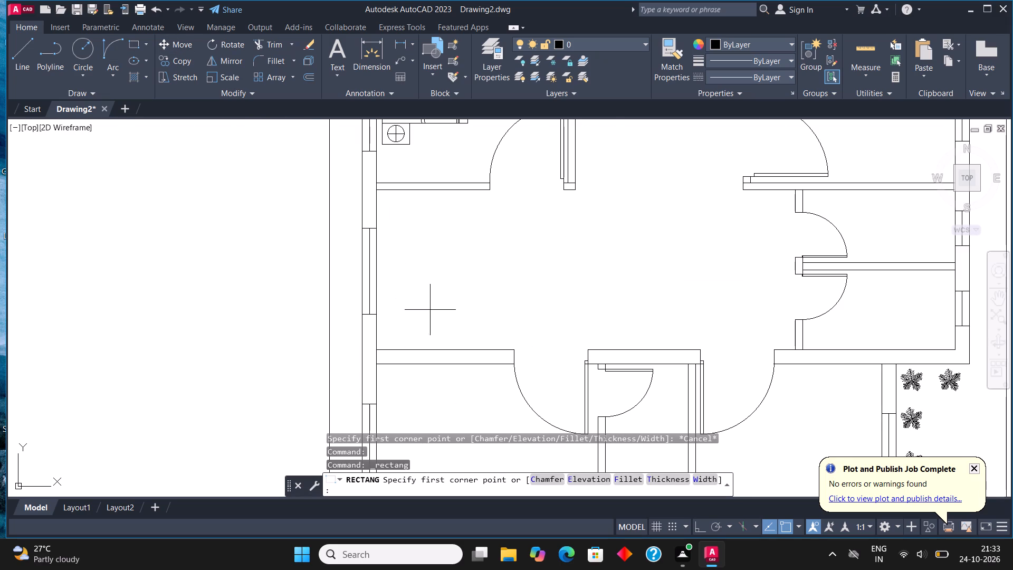
scroll(392, 370, down, 2)
scroll(406, 267, up, 3)
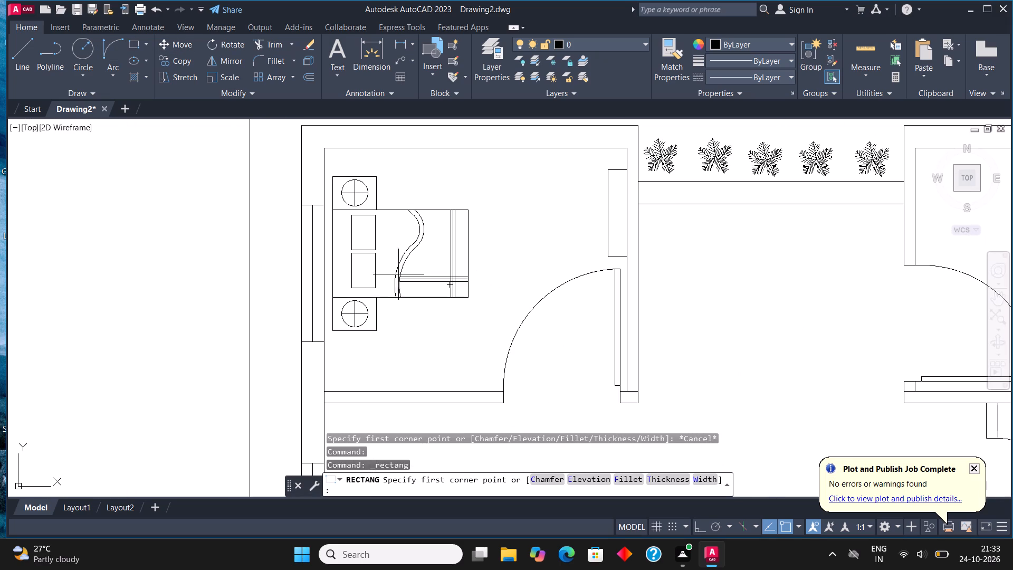
click(327, 389)
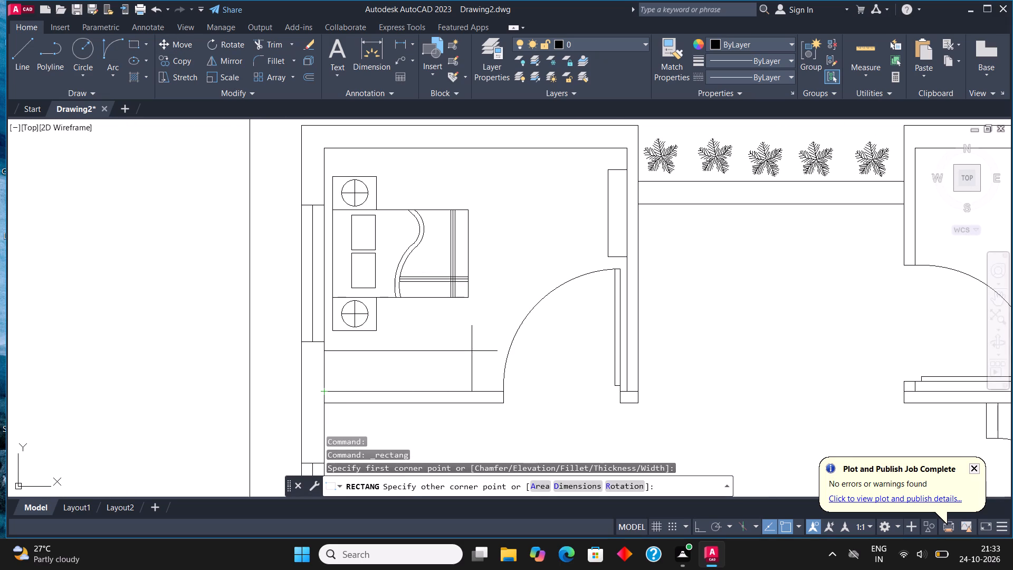
click(472, 351)
Copy the long cabinet into the upper-right bedroom, aligning its lower-right corner with the room's lower-right inner corner.
scroll(371, 341, down, 3)
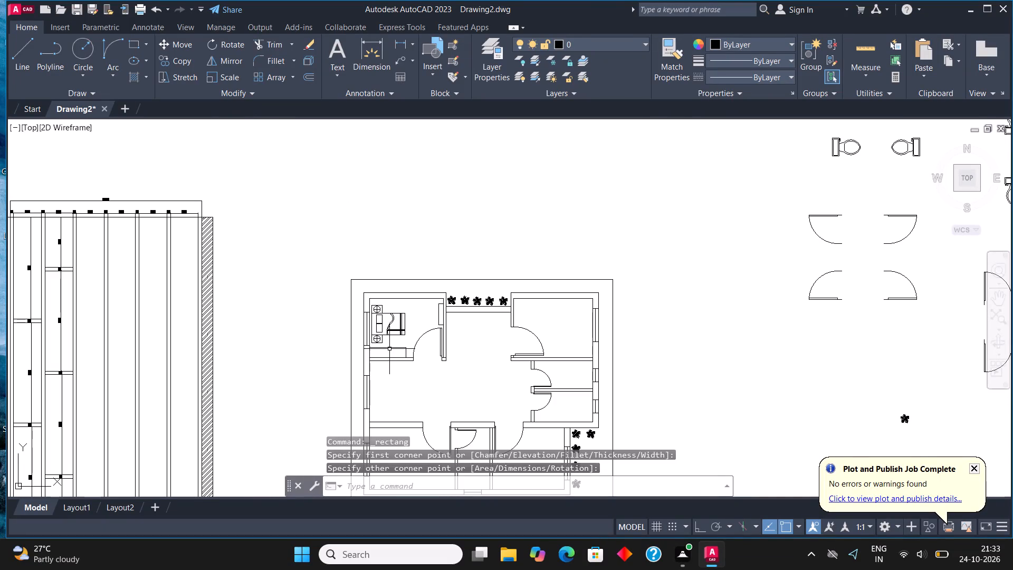
click(389, 348)
click(181, 58)
scroll(370, 371, up, 4)
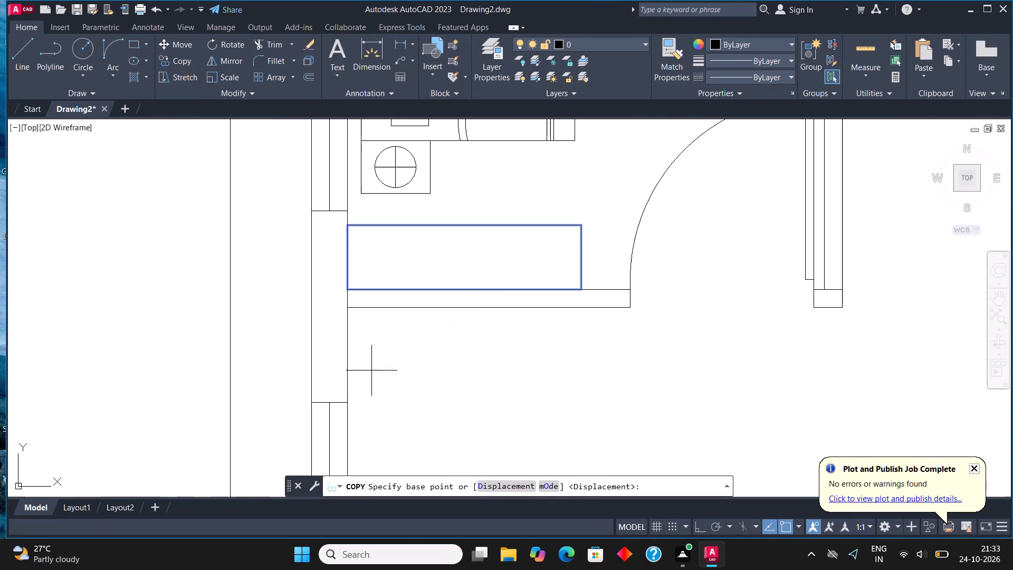
click(579, 289)
scroll(423, 314, down, 5)
scroll(576, 318, up, 4)
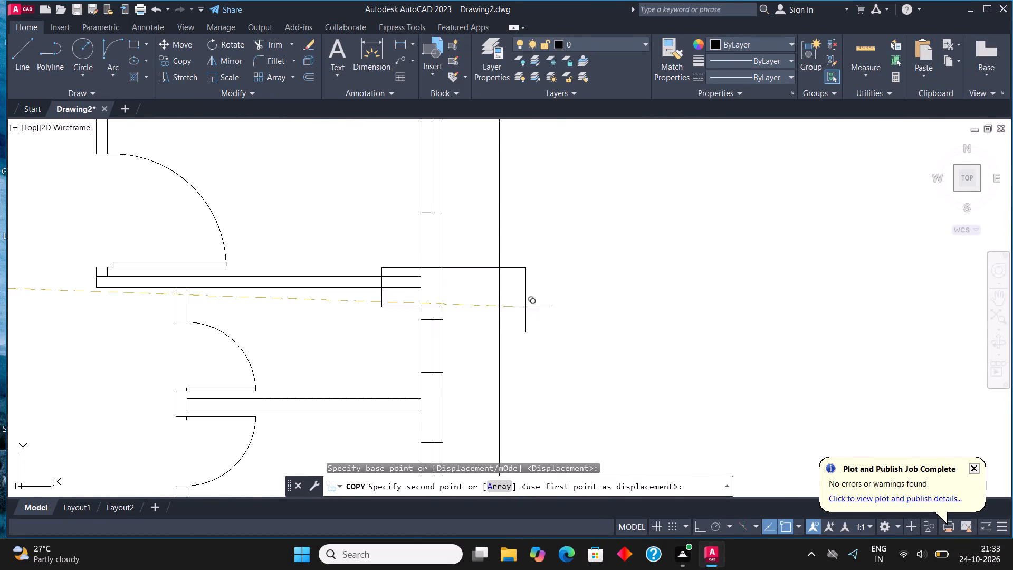
scroll(446, 284, up, 3)
click(331, 253)
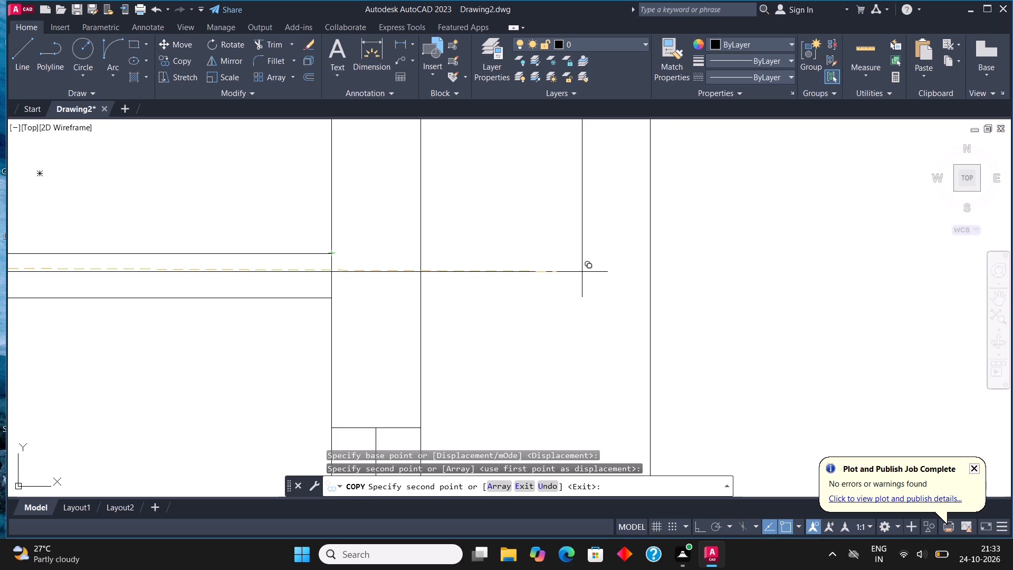
key(Escape)
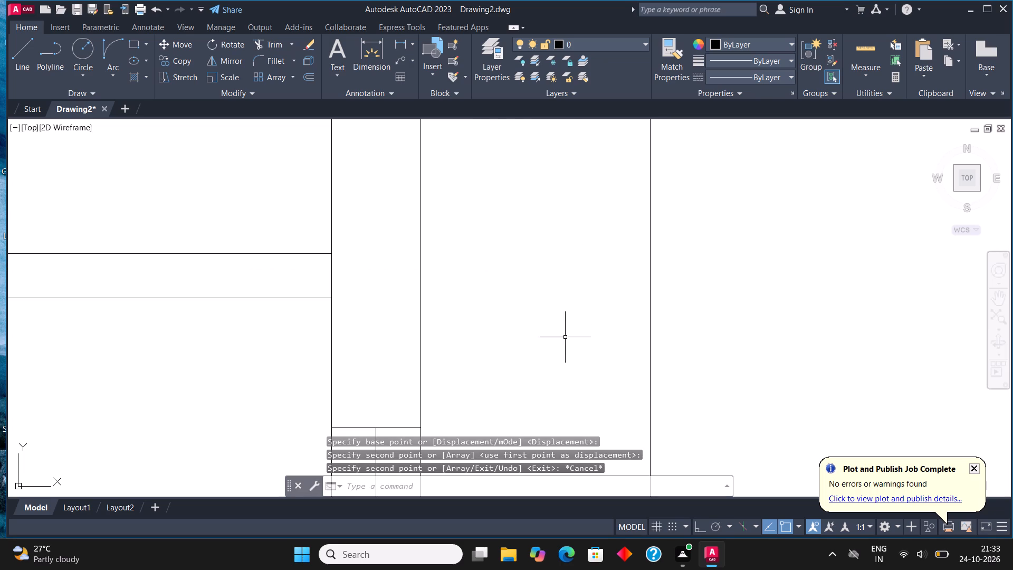
Mirror the bed with its pillows, blanket and nightstands across a vertical axis into the upper-right bedroom, keeping the original.
scroll(563, 344, down, 5)
middle_drag(210, 309, 385, 326)
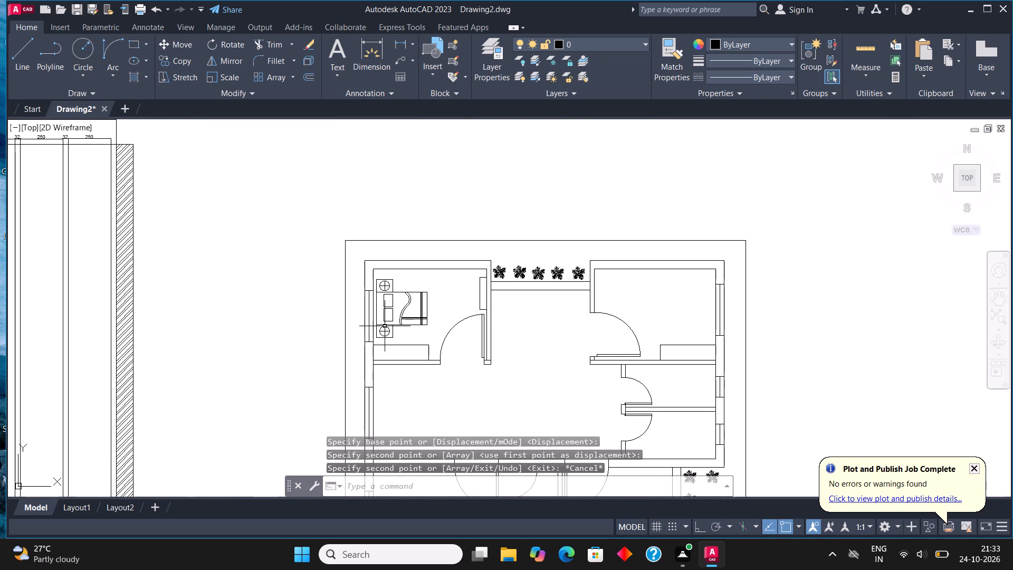
scroll(391, 333, up, 2)
click(408, 346)
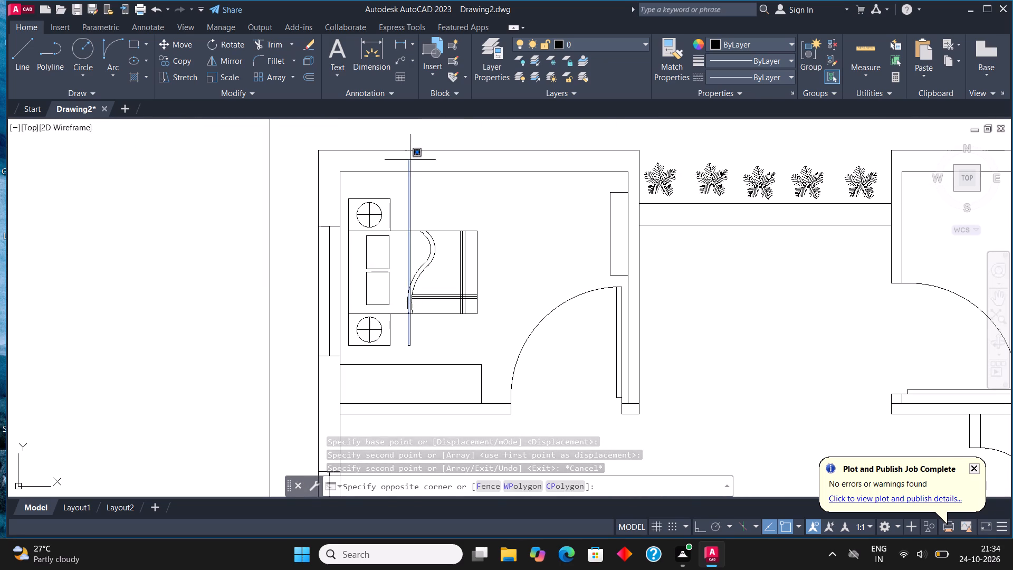
click(358, 195)
click(491, 343)
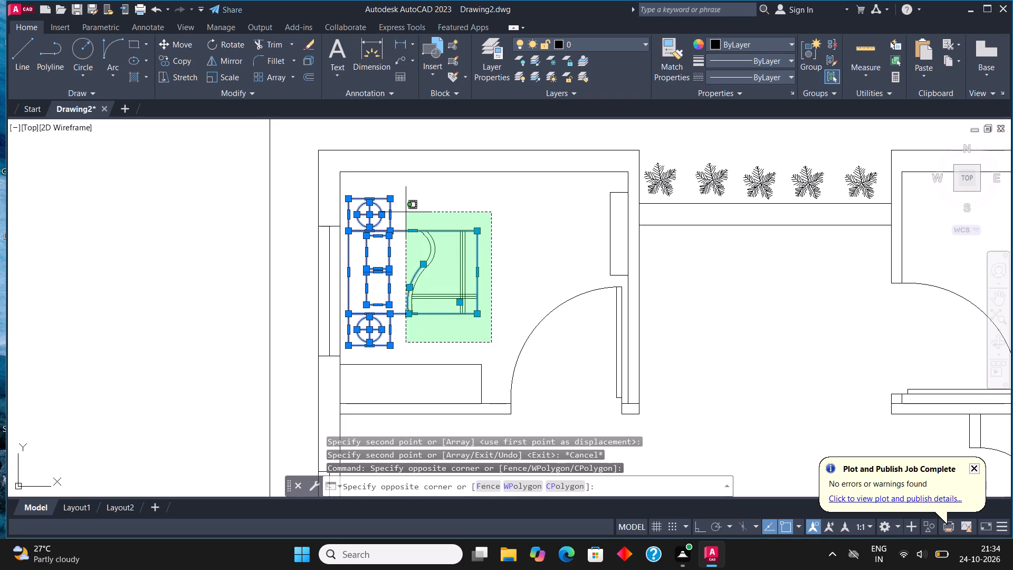
click(394, 207)
click(225, 61)
scroll(359, 244, down, 2)
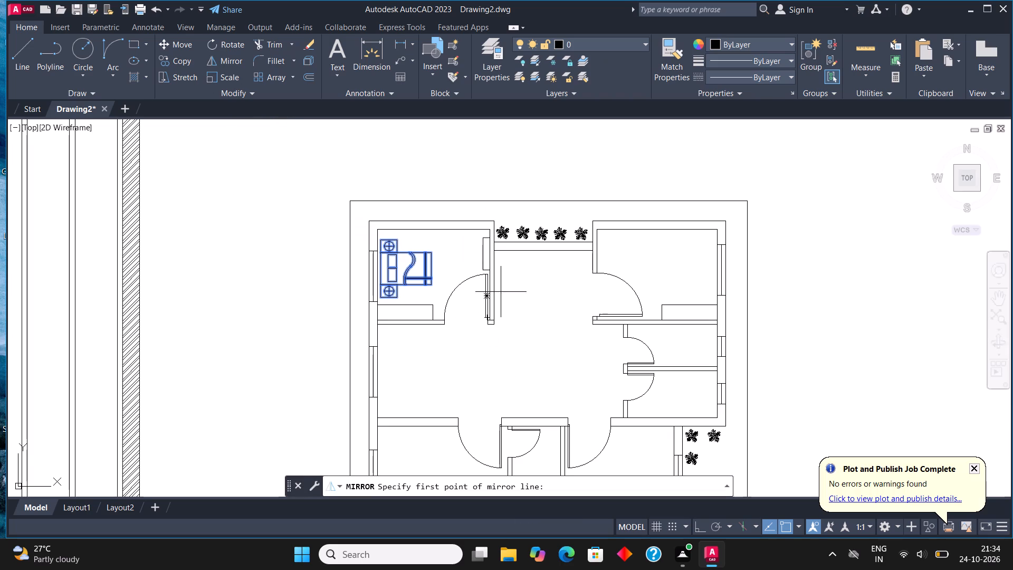
click(533, 275)
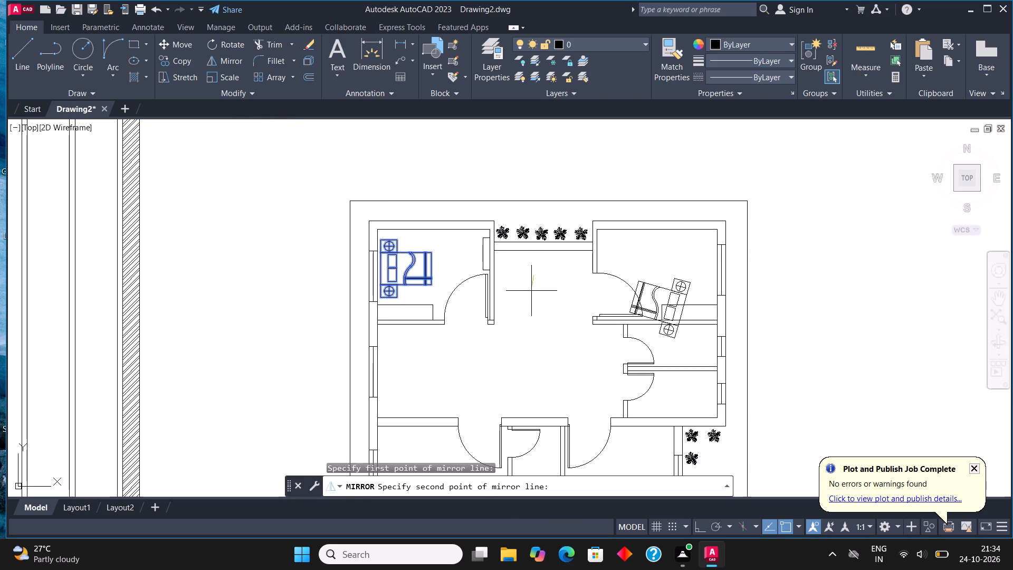
key(F8)
click(533, 296)
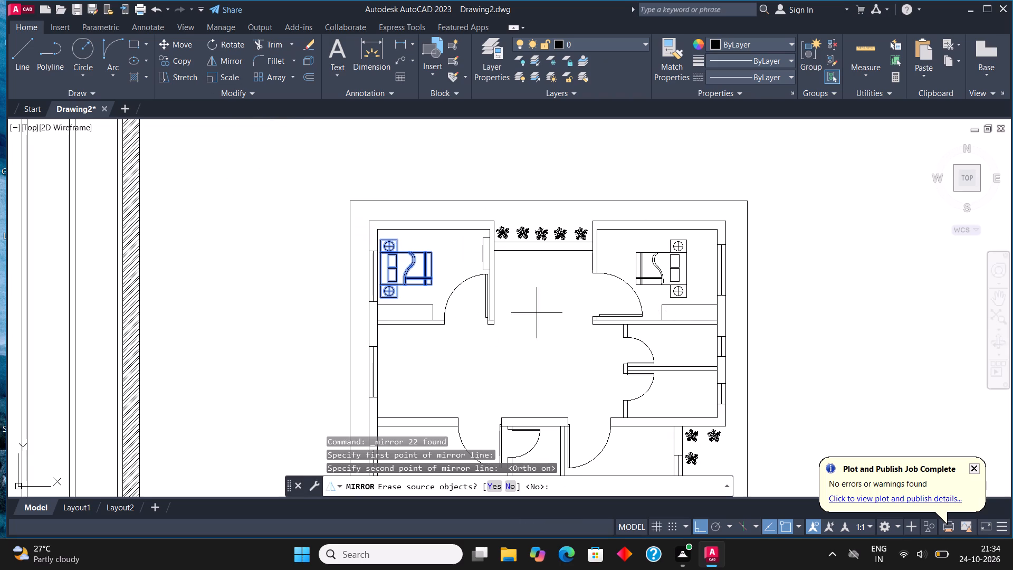
click(514, 484)
Move the mirrored bed and nightstands horizontally about 167 units toward the right wall of the upper-right bedroom.
scroll(701, 281, up, 3)
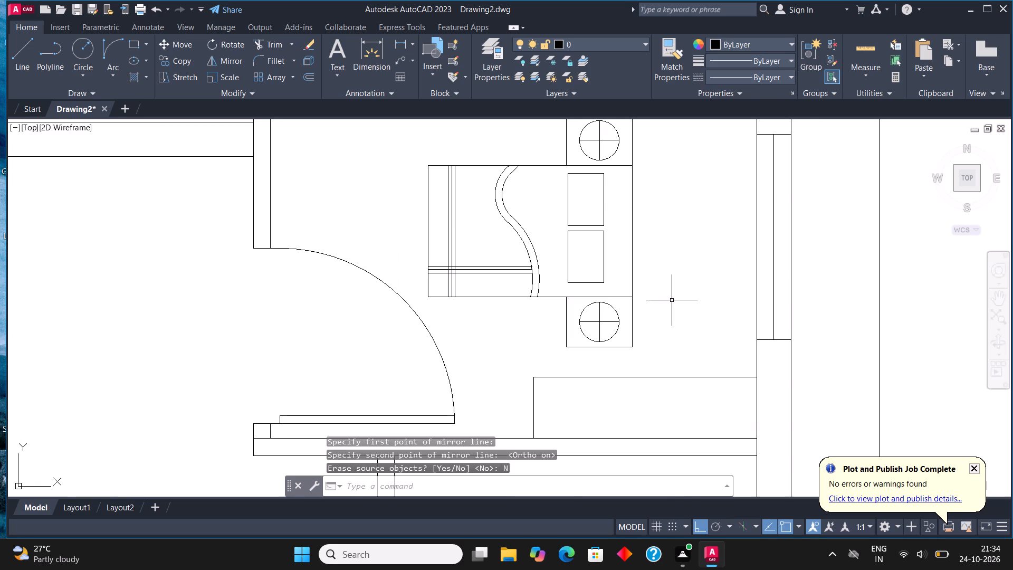
click(655, 340)
click(566, 128)
click(548, 324)
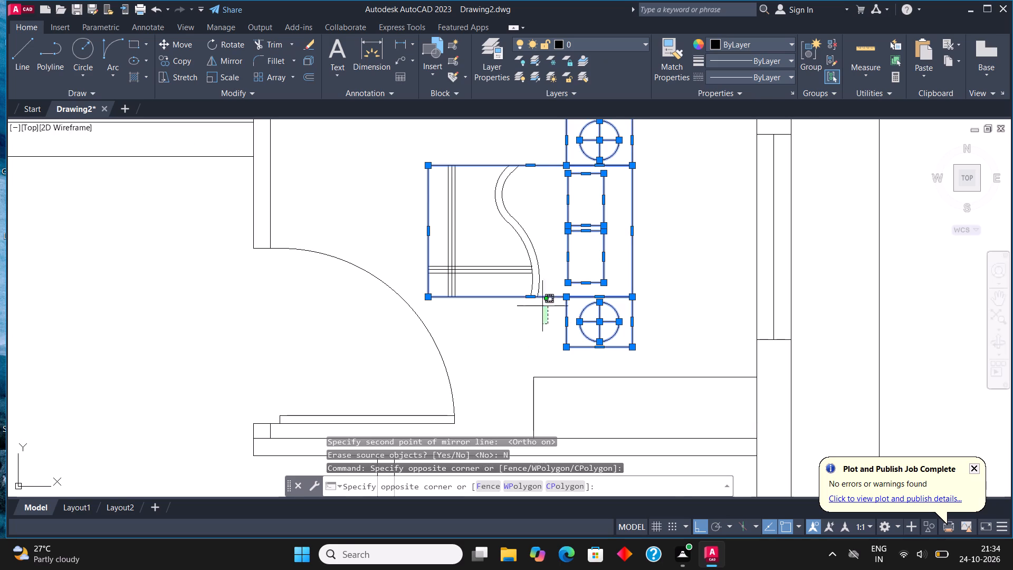
click(448, 156)
click(179, 45)
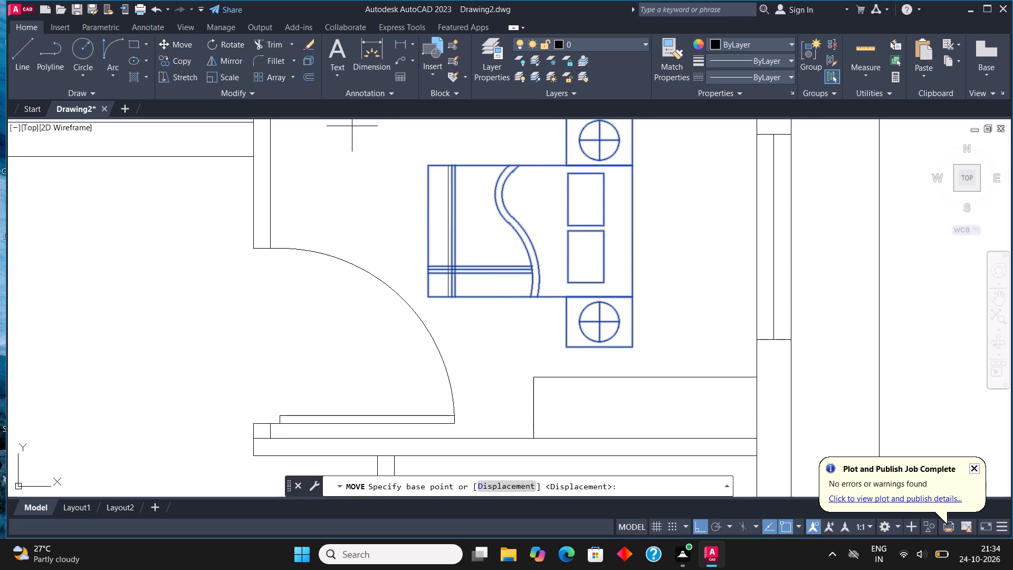
click(633, 224)
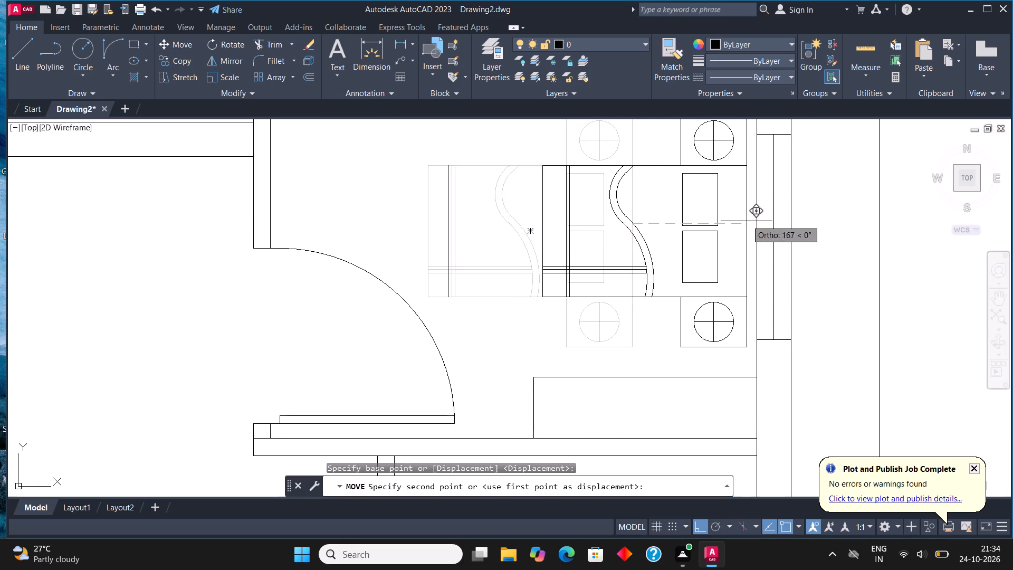
click(747, 221)
Erase the blanket stripe line left behind between the door and the moved bed in the upper-right bedroom.
scroll(579, 269, down, 2)
scroll(512, 258, up, 1)
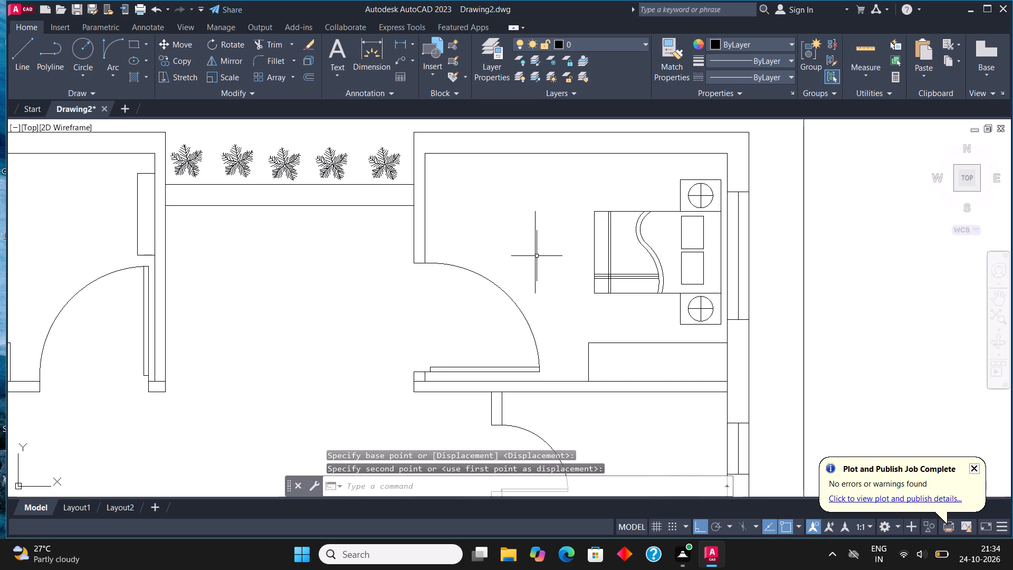
click(534, 250)
key(Delete)
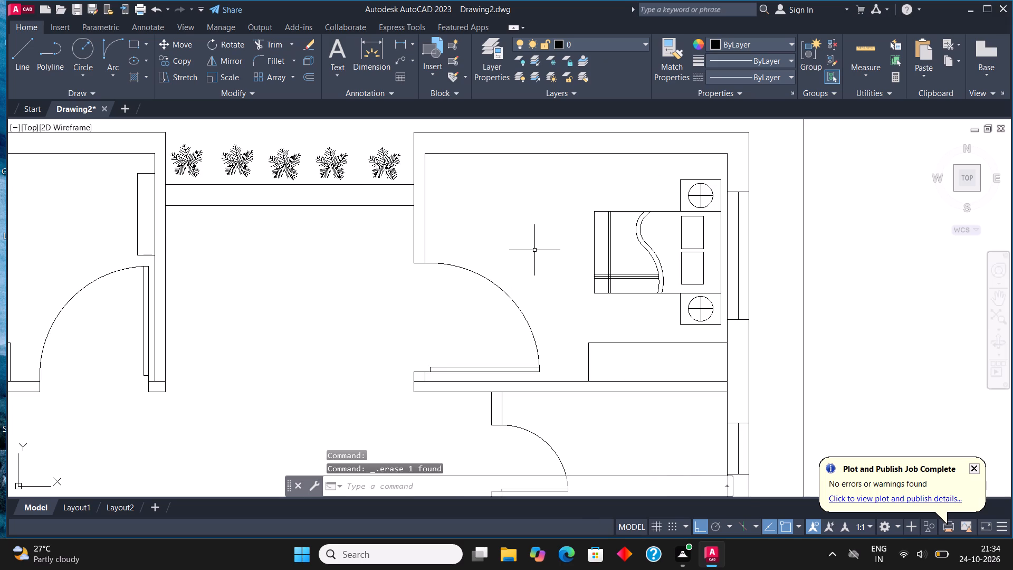
Scale down the upper-right bedroom's door, using the corner of its lower wall jamb as the base point.
scroll(574, 237, down, 4)
scroll(561, 251, up, 3)
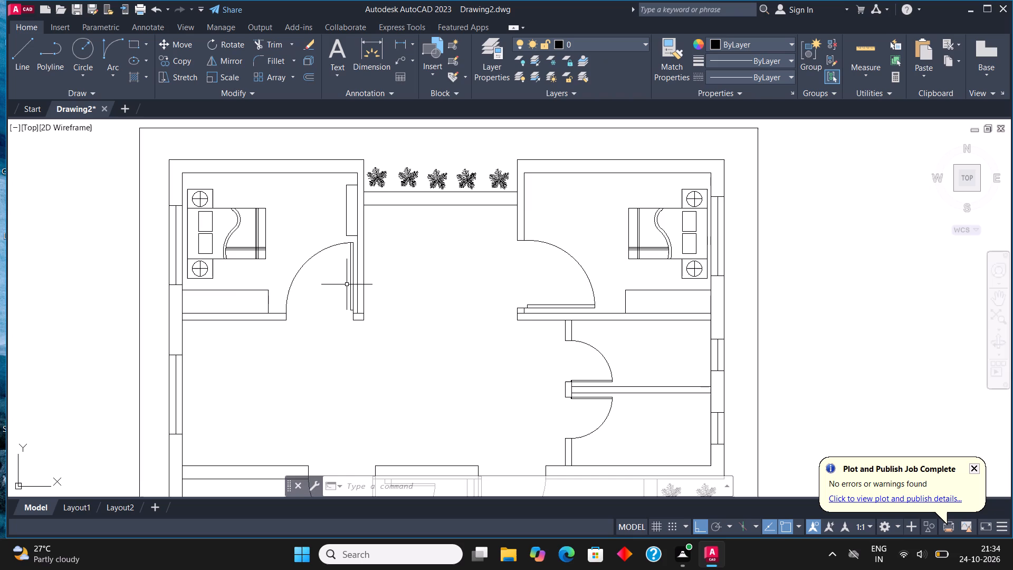
scroll(351, 294, down, 1)
scroll(471, 265, up, 2)
click(471, 261)
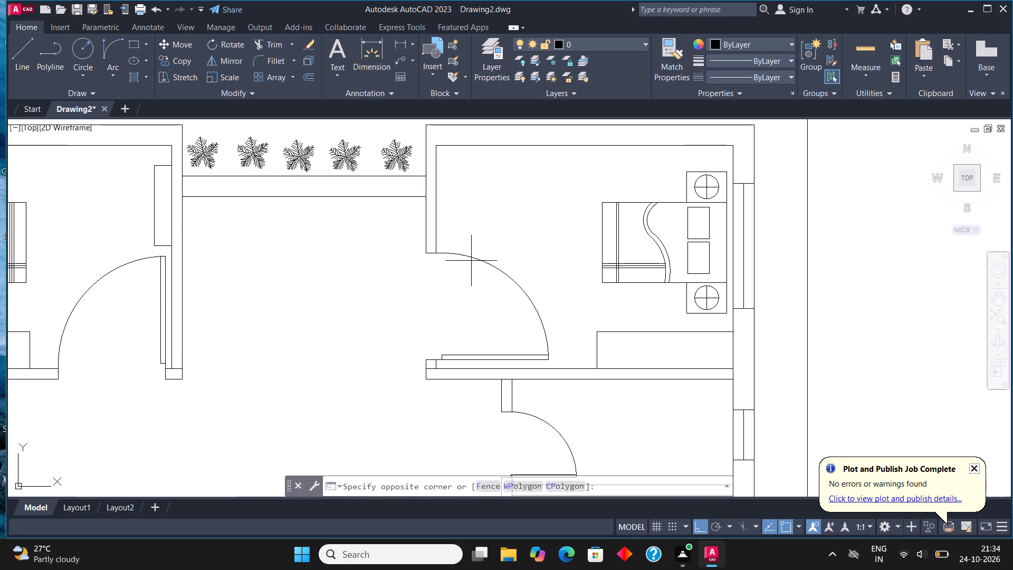
click(465, 244)
click(221, 73)
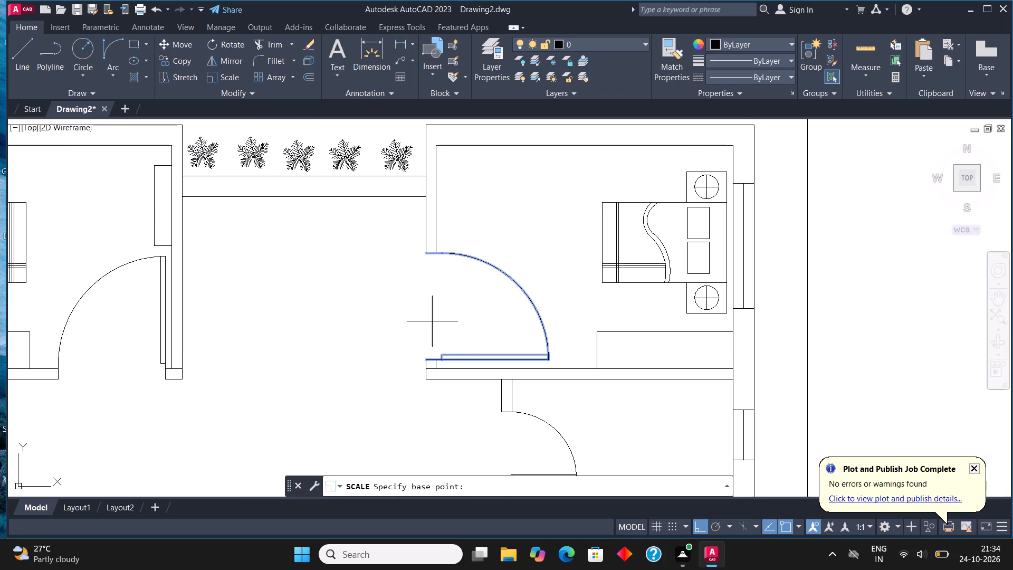
click(425, 360)
click(469, 347)
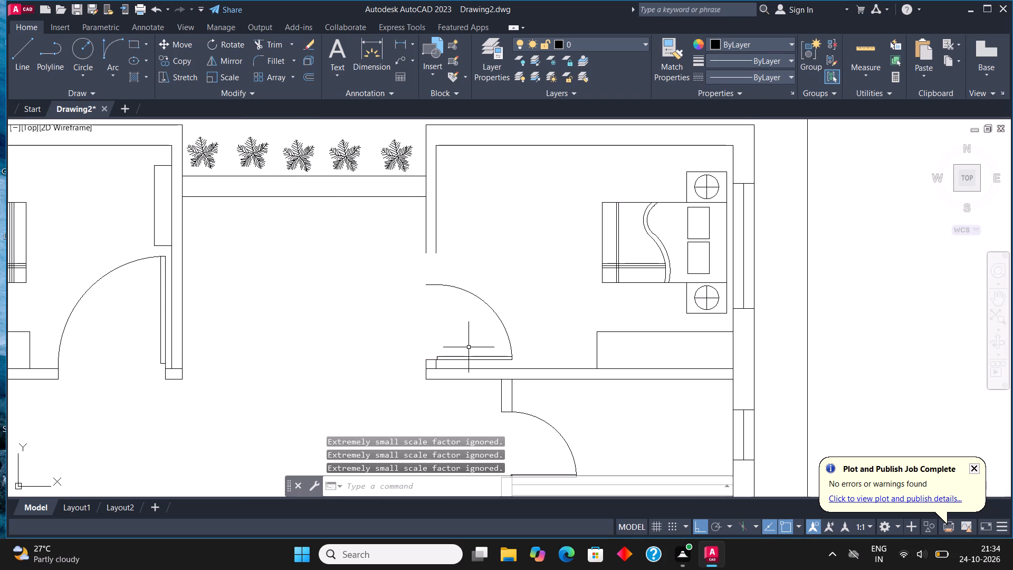
Stretch both lines of the wall above the scaled door down to the top of the door swing.
click(444, 256)
click(395, 229)
scroll(434, 262, up, 1)
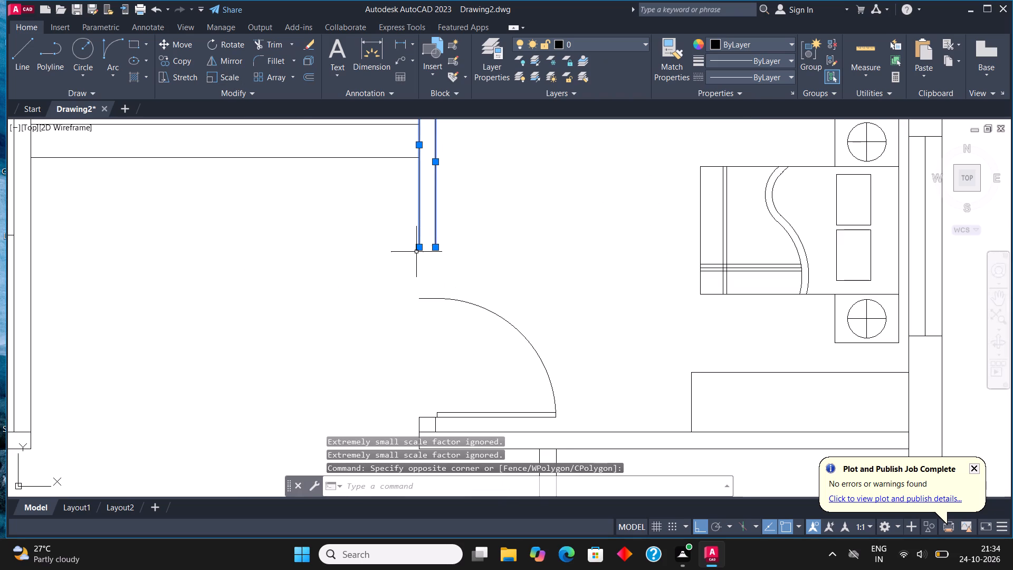
click(419, 246)
click(418, 298)
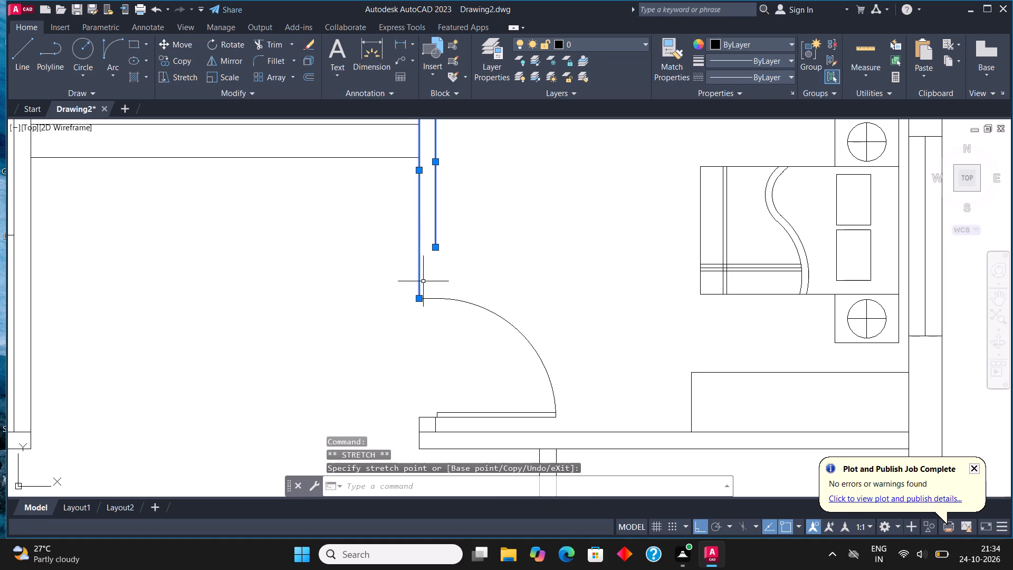
click(438, 245)
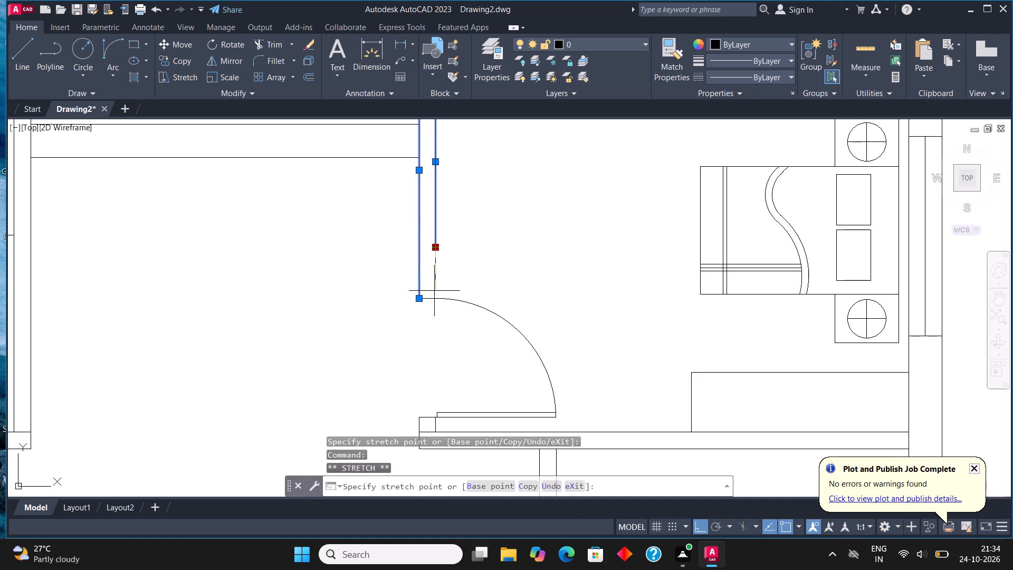
click(434, 296)
scroll(458, 326, down, 3)
key(Escape)
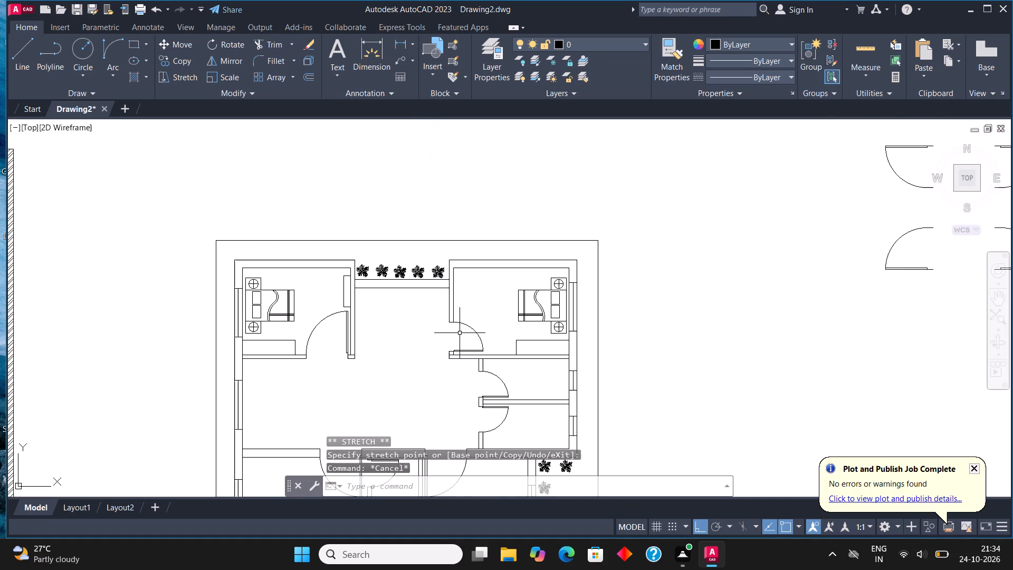
Draw a wide rectangle in the central area just below the wall under the row of plants.
click(131, 44)
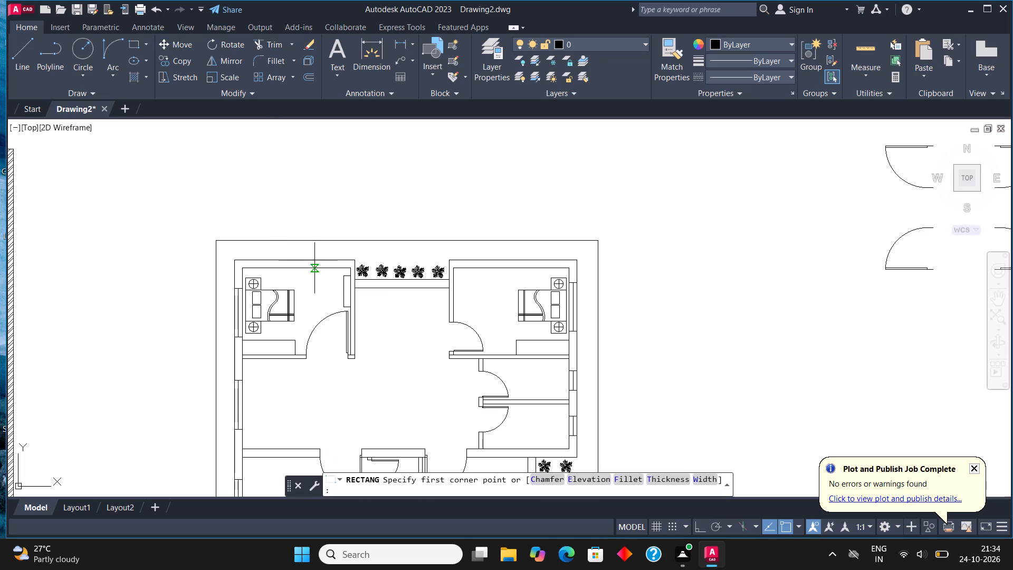
scroll(394, 306, up, 3)
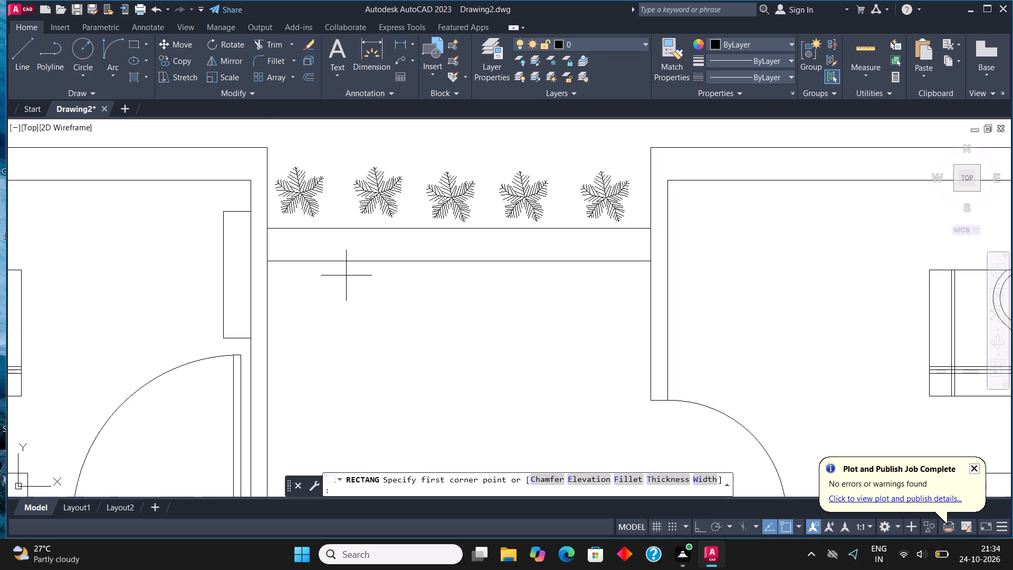
click(346, 275)
click(575, 344)
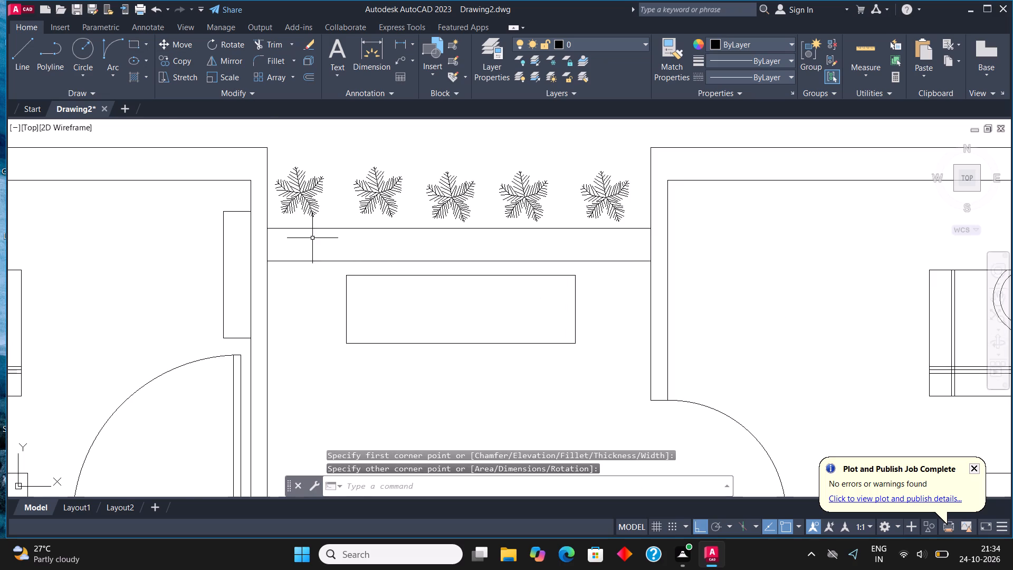
Draw a three-sided line outline inside the central rectangle, offset from its top and sides, to form the sofa's backrest and armrests.
click(26, 50)
scroll(402, 317, up, 2)
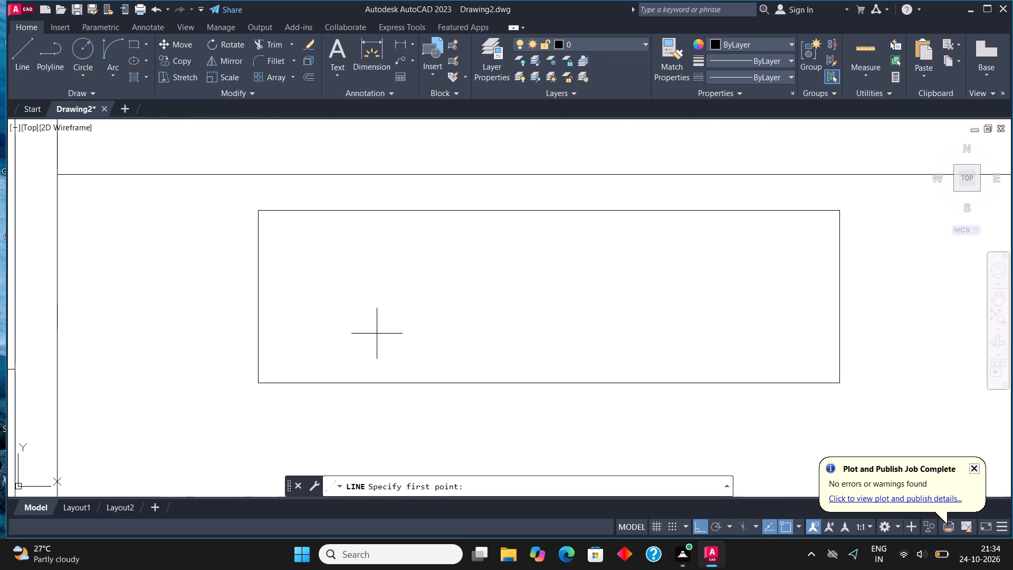
click(286, 383)
click(285, 233)
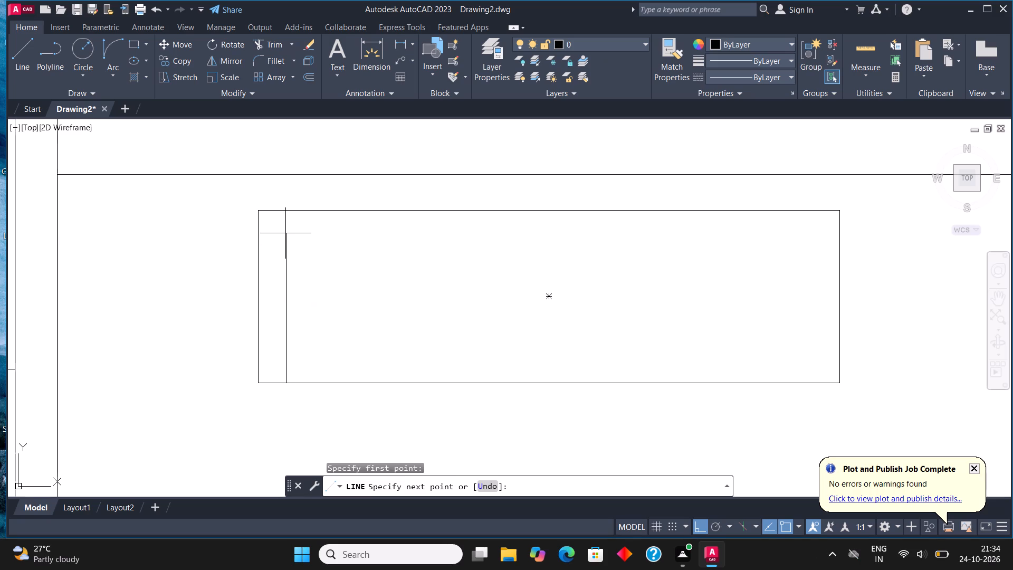
click(815, 237)
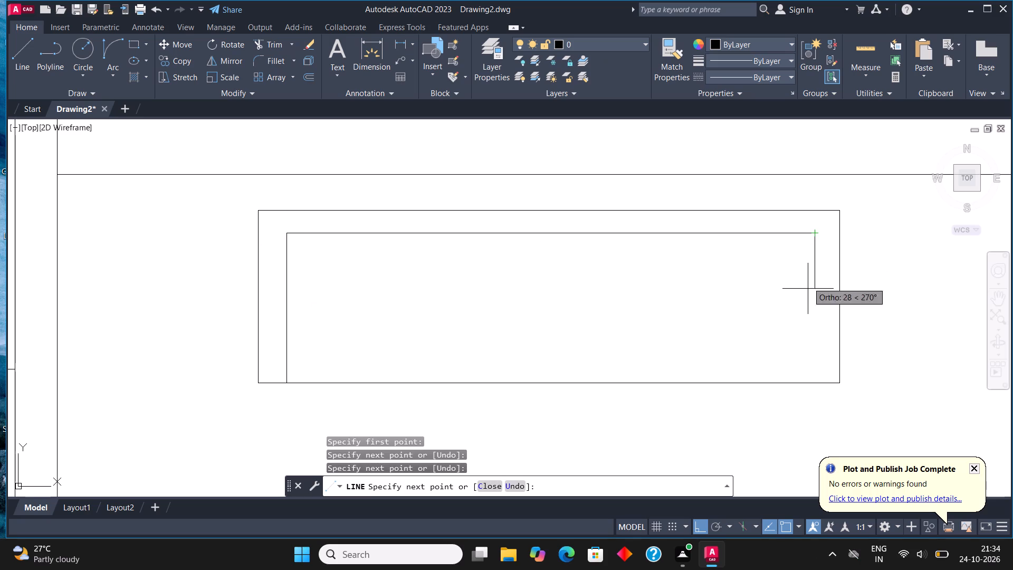
click(811, 382)
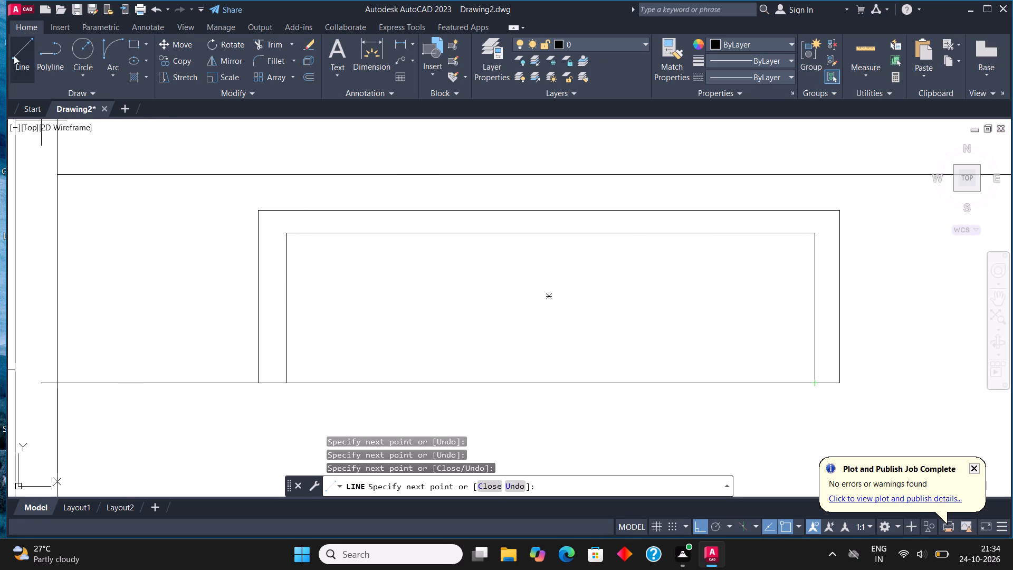
Divide the sofa's seat area into three cushions with one vertical line and a copy of it about 105 units across.
click(16, 50)
scroll(262, 242, down, 1)
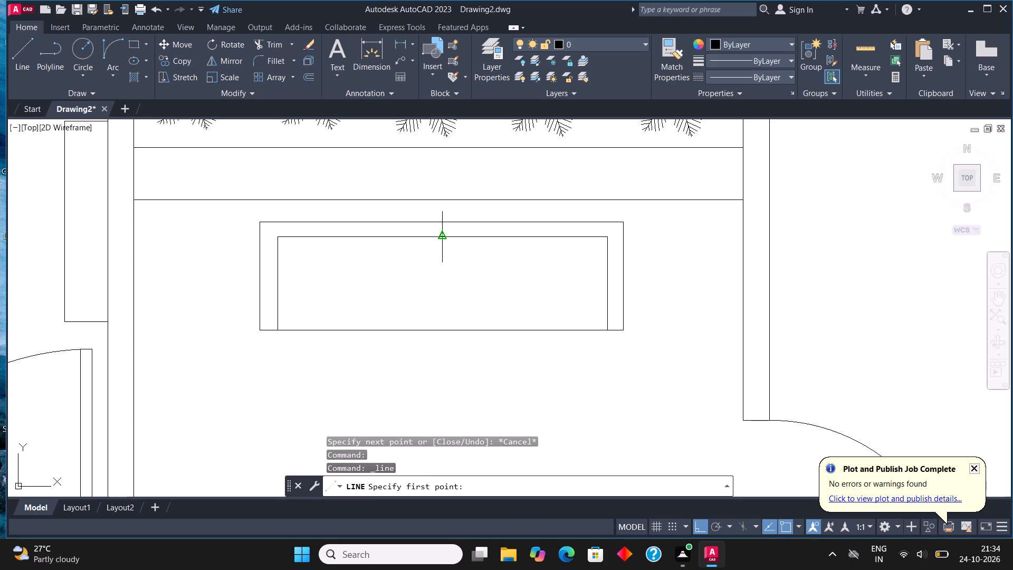
click(381, 241)
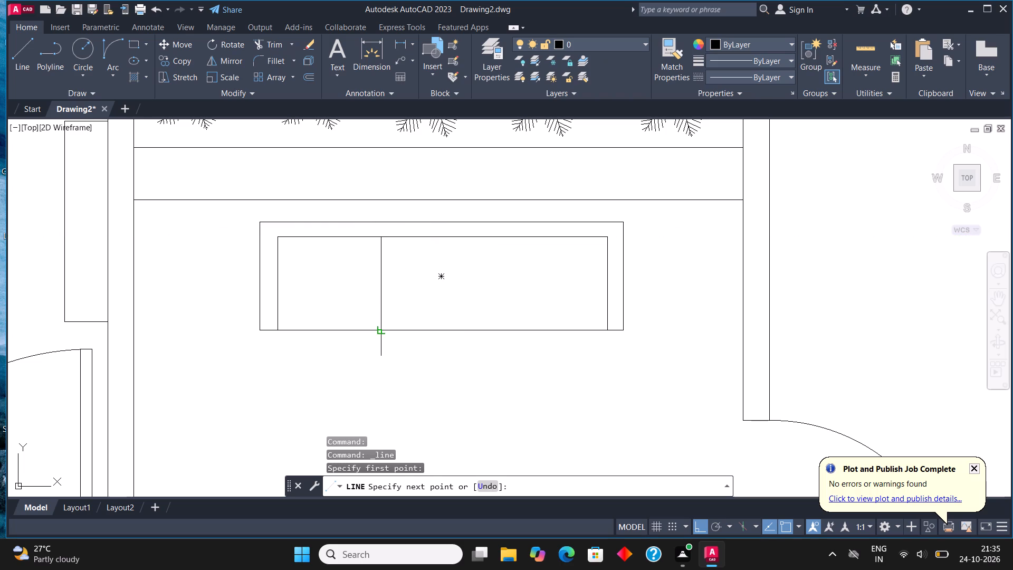
click(378, 328)
key(Escape)
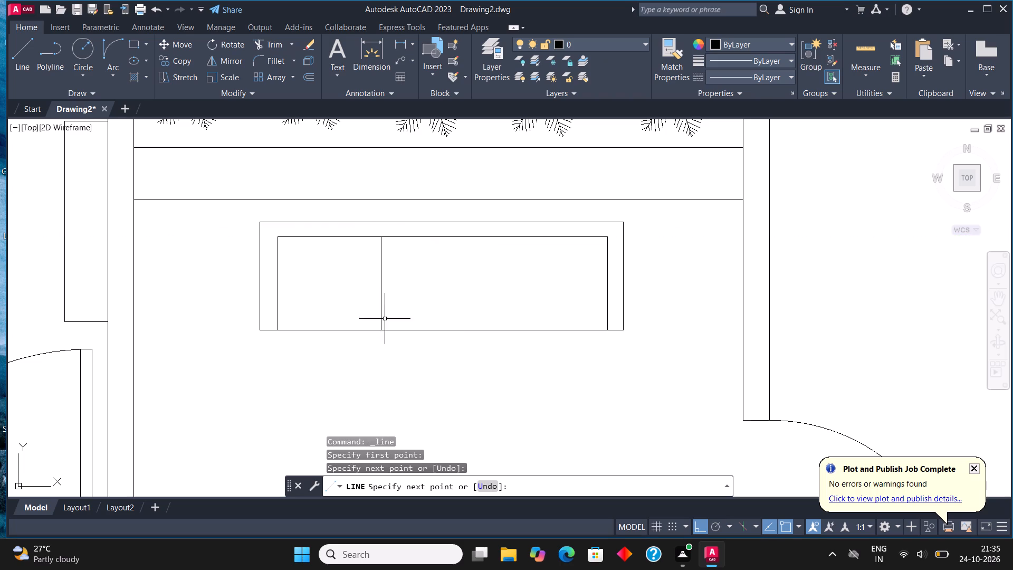
click(393, 298)
click(355, 286)
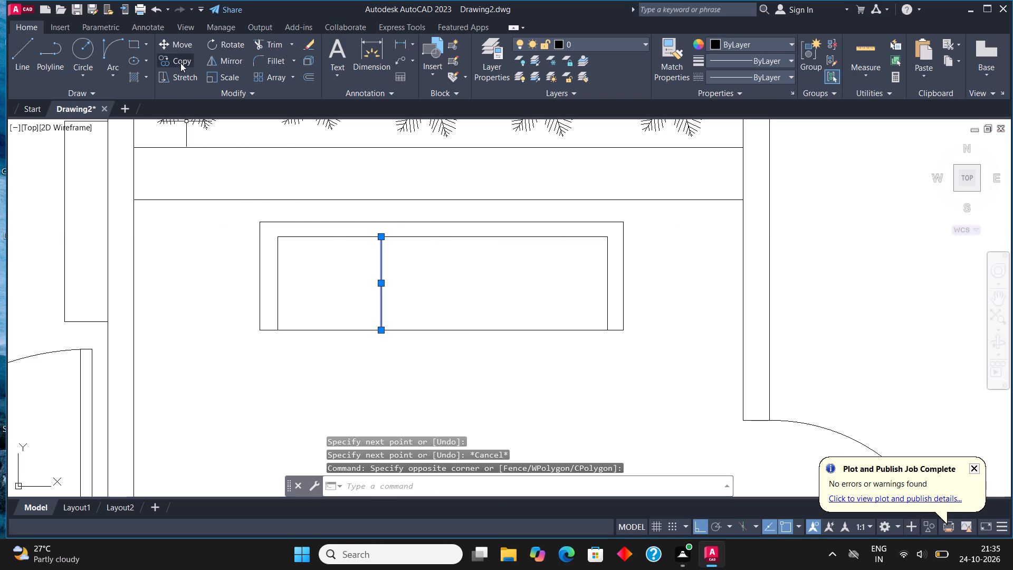
click(180, 63)
click(375, 281)
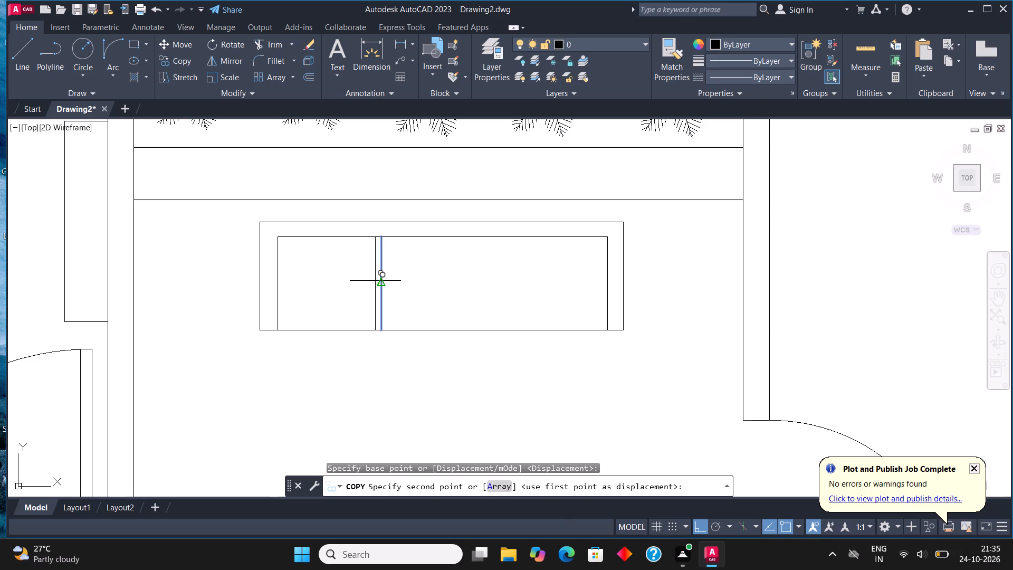
click(491, 281)
key(Escape)
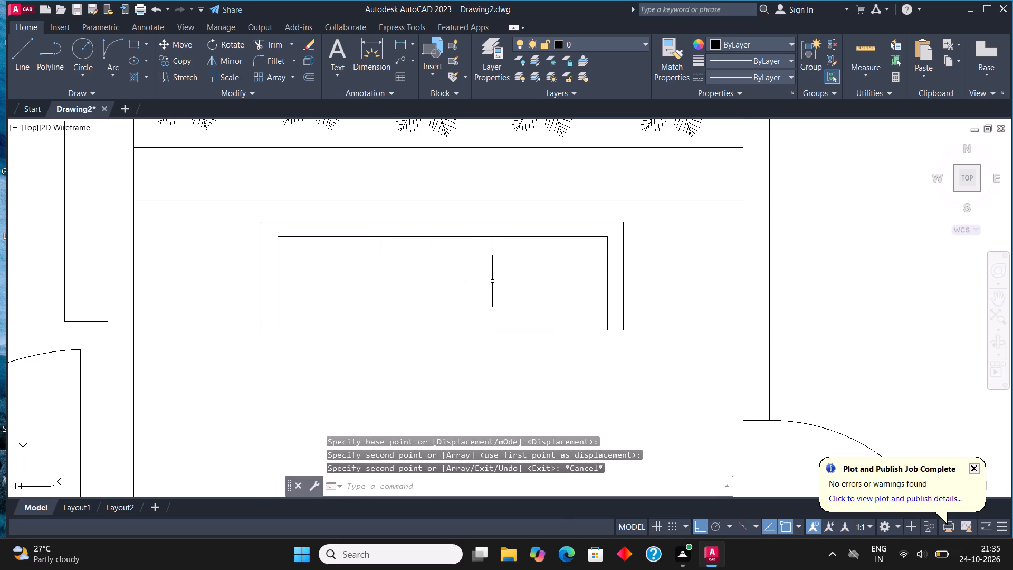
Draw a tall narrow rectangle against the living area's left wall, below the sofa's level, backing onto the upper-left bedroom's door.
scroll(492, 281, down, 5)
scroll(484, 308, up, 3)
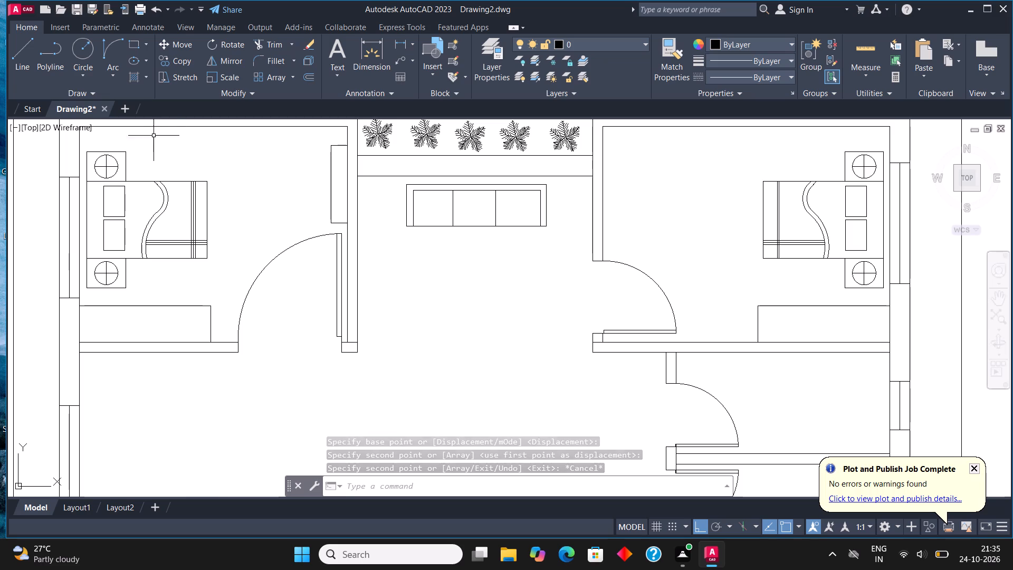
click(132, 43)
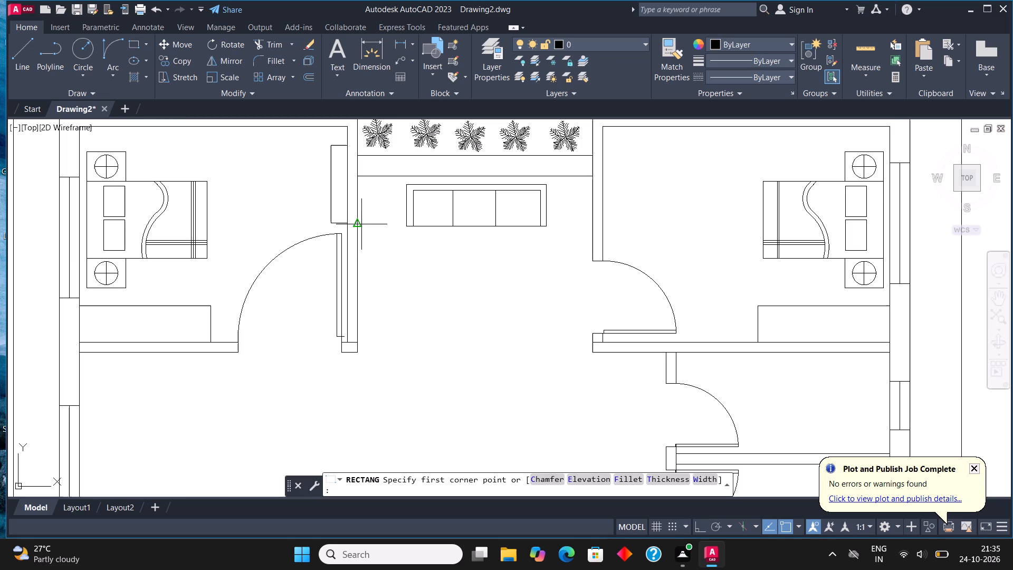
click(361, 226)
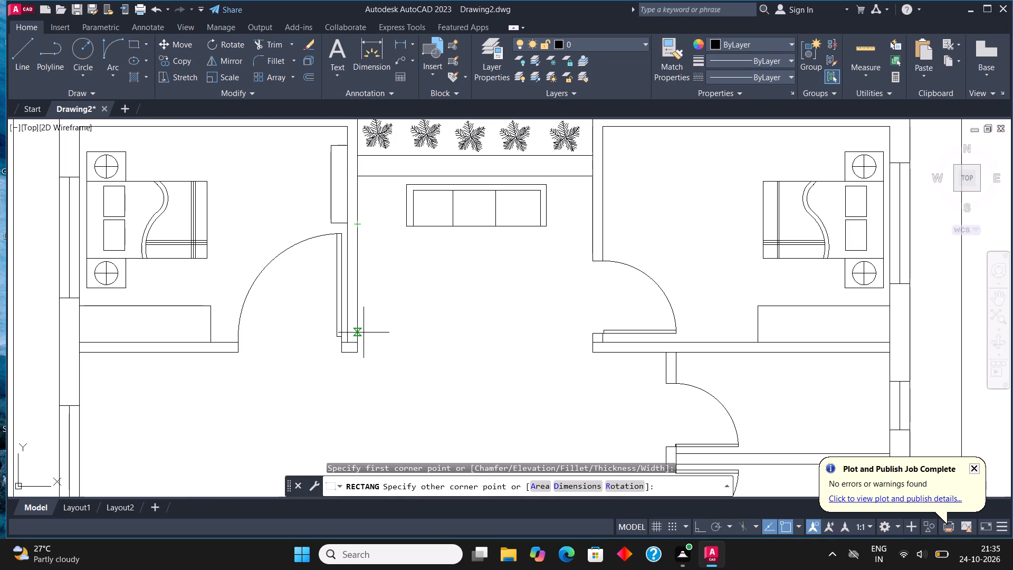
click(372, 334)
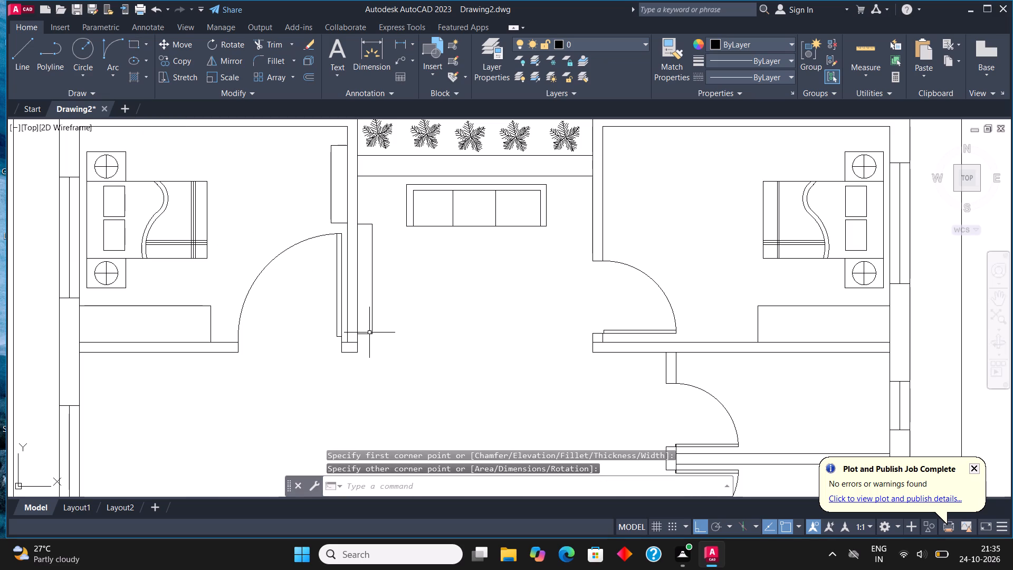
key(Escape)
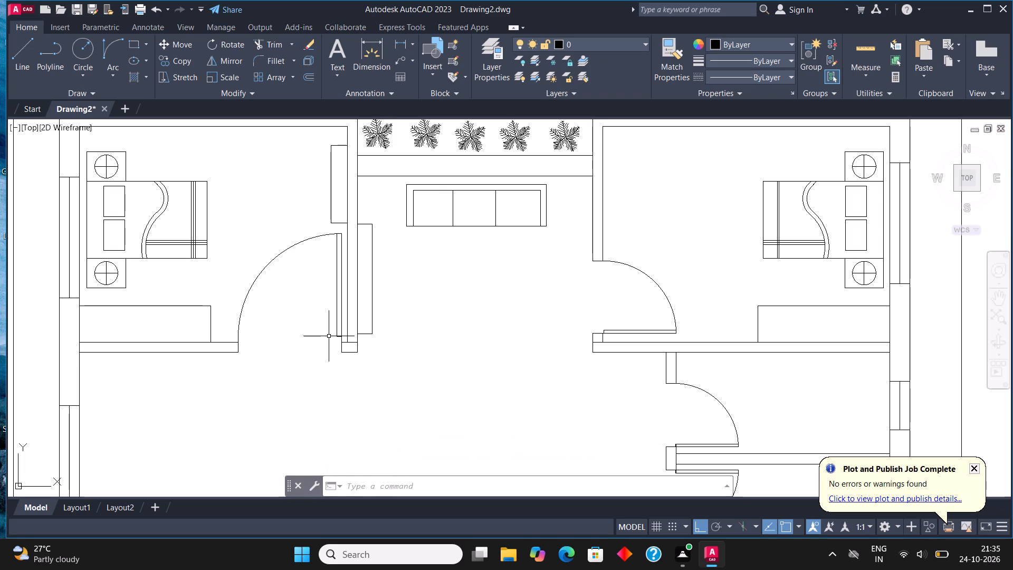
Mirror the three-seat sofa about a horizontal line below it, keeping the original.
scroll(329, 336, down, 3)
middle_drag(380, 372, 415, 353)
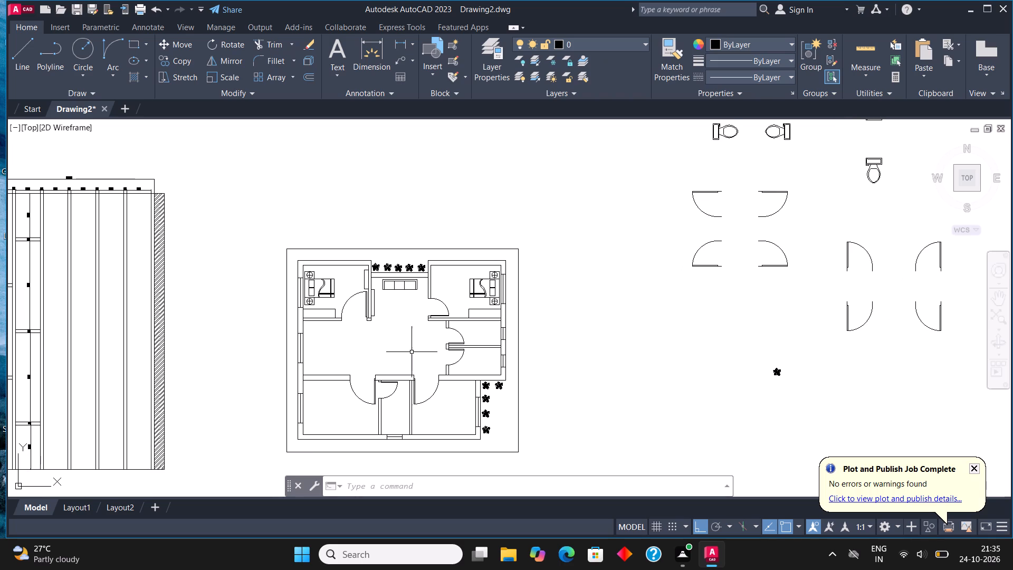
scroll(339, 388, up, 3)
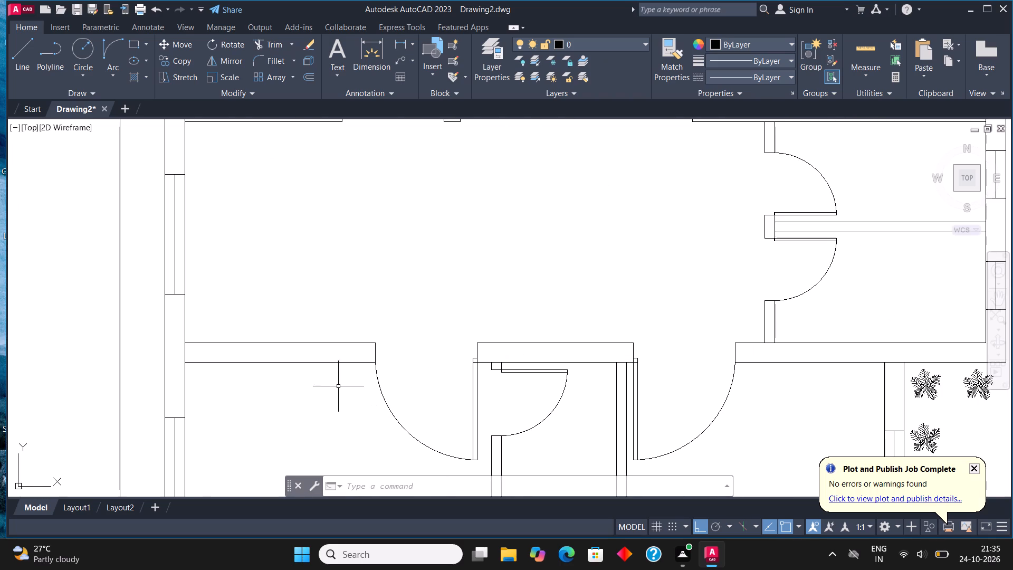
scroll(366, 426, down, 2)
scroll(455, 244, up, 3)
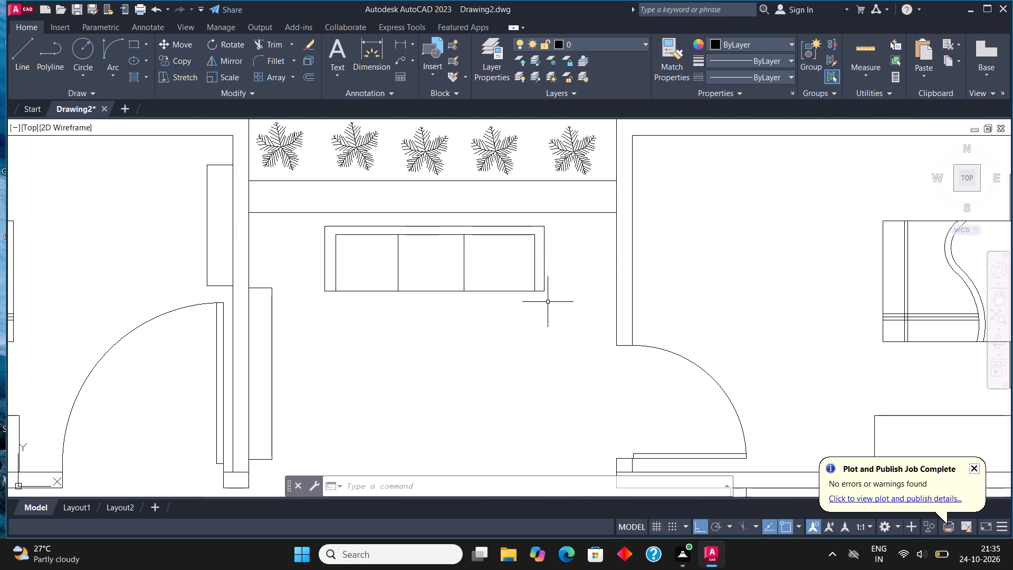
drag(552, 307, 547, 301)
click(308, 218)
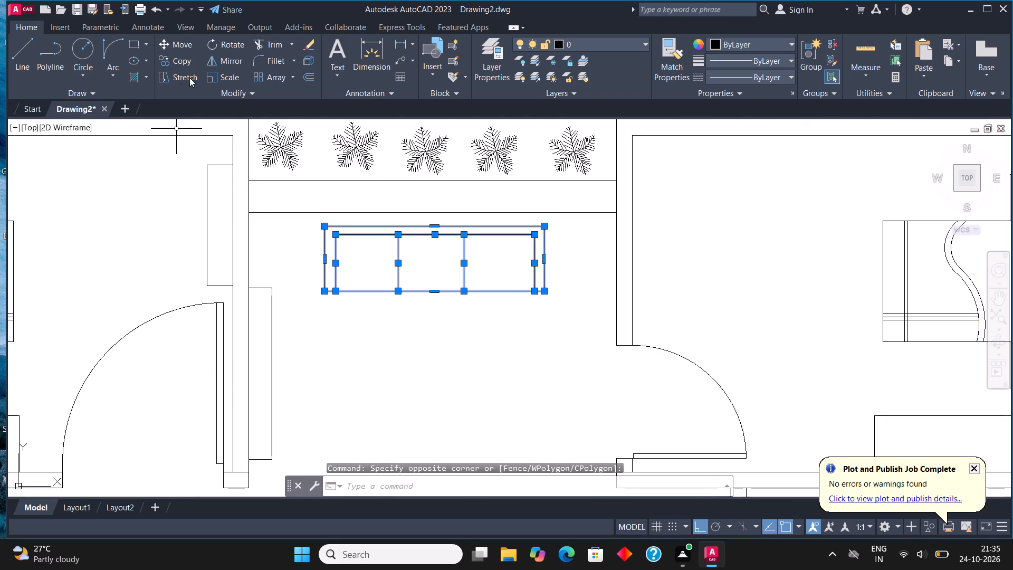
click(225, 54)
click(431, 342)
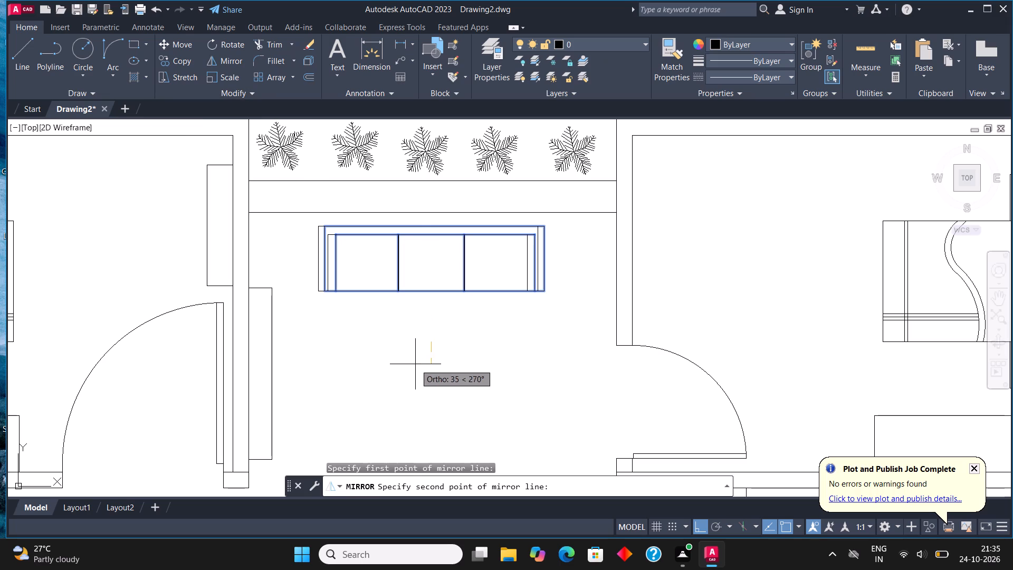
click(425, 344)
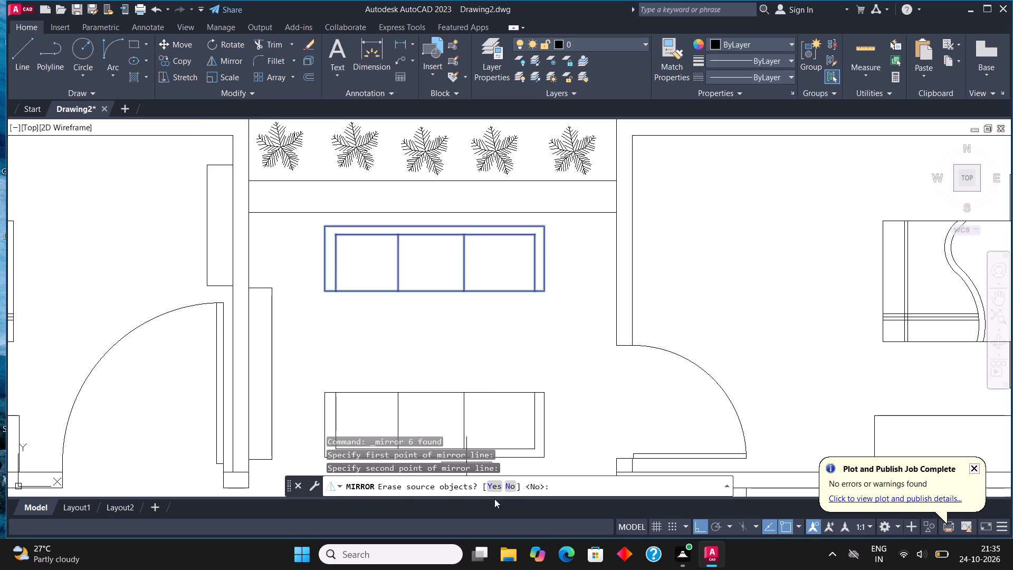
click(515, 488)
Move the mirrored sofa, with Ortho off, to the lower-left corner of the central hall, against the lower wall.
scroll(528, 321, down, 2)
scroll(533, 373, up, 1)
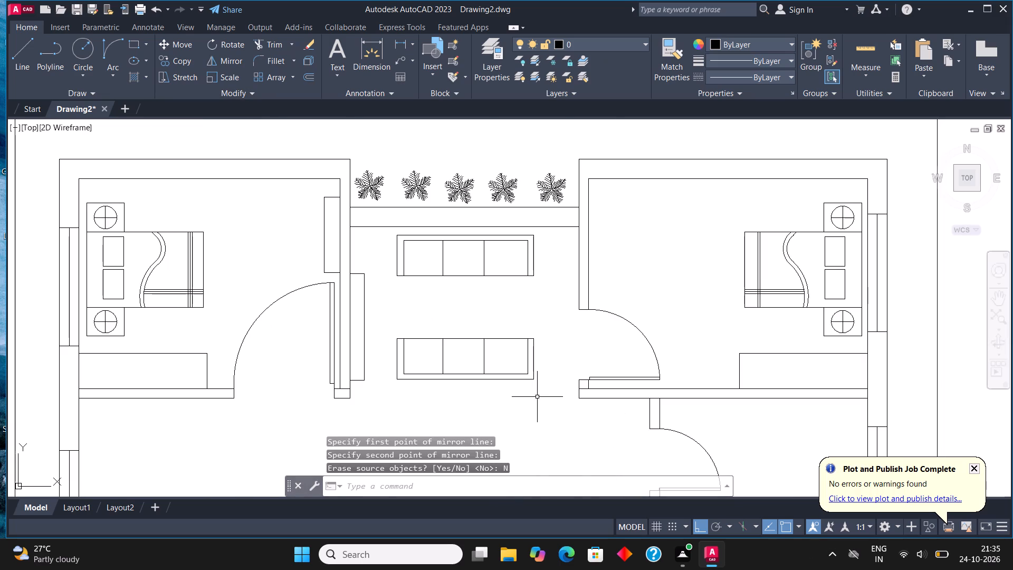
drag(538, 400, 537, 391)
click(388, 303)
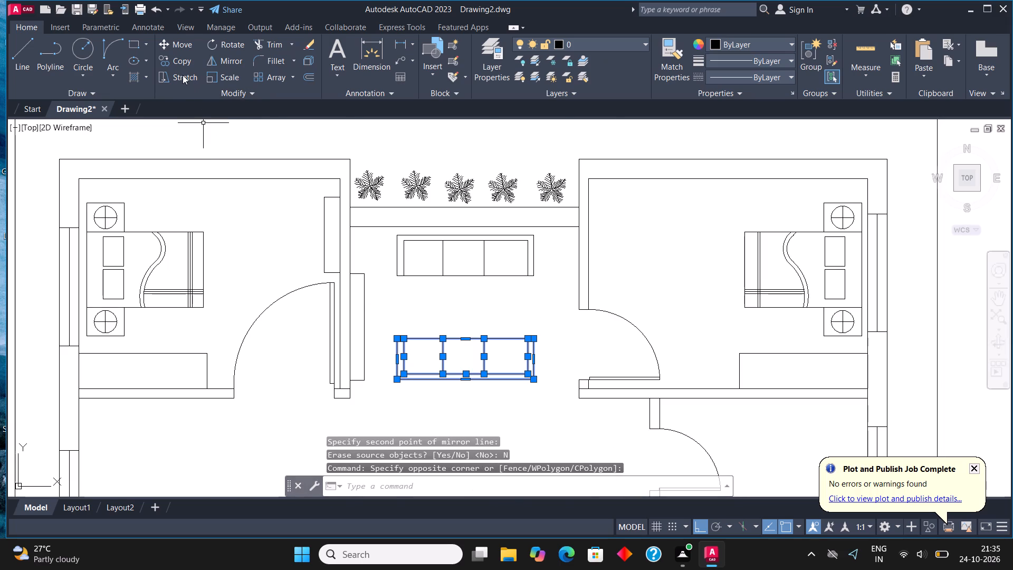
click(185, 43)
click(467, 382)
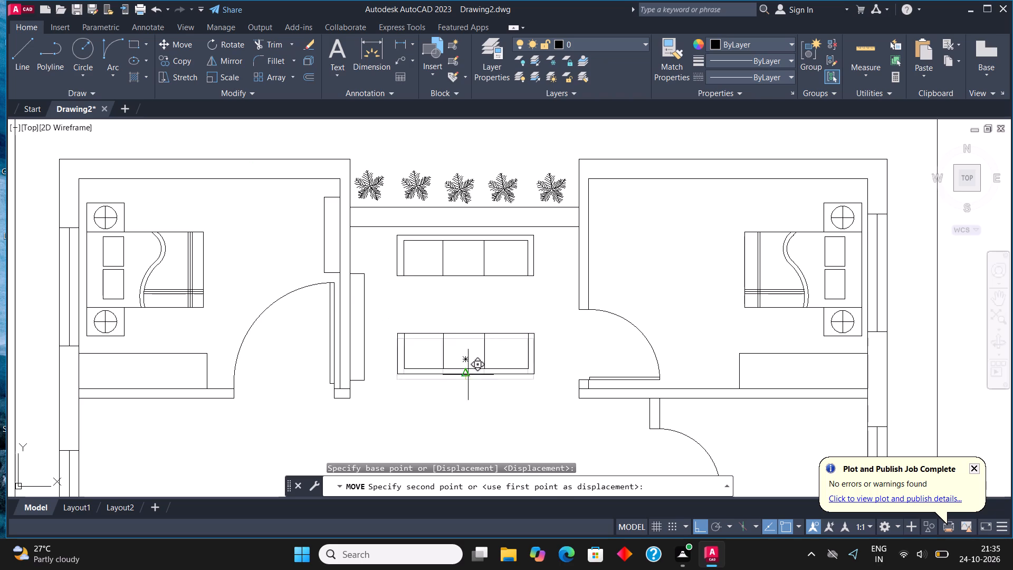
key(F8)
scroll(550, 298, down, 2)
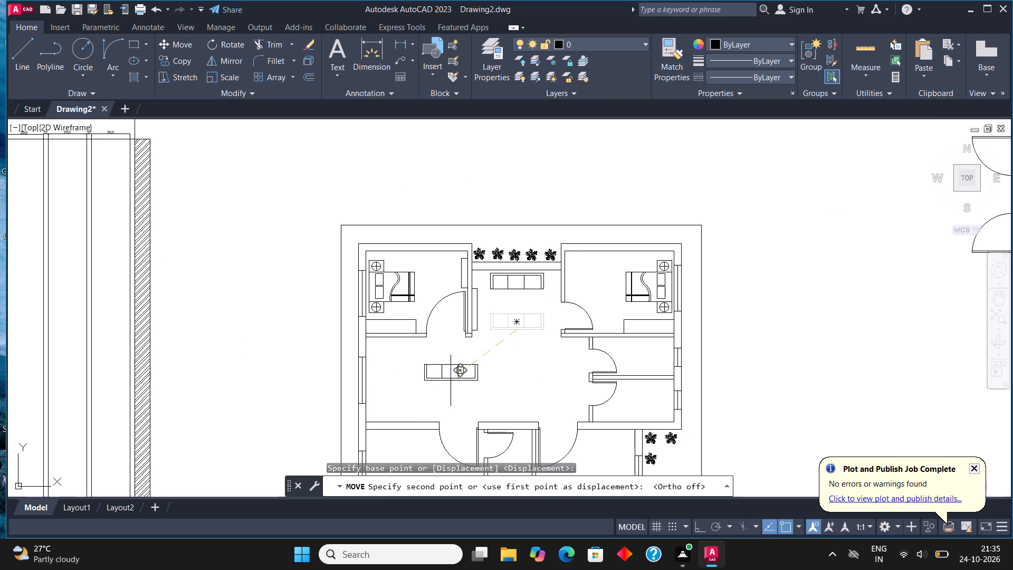
scroll(406, 426, up, 1)
click(402, 415)
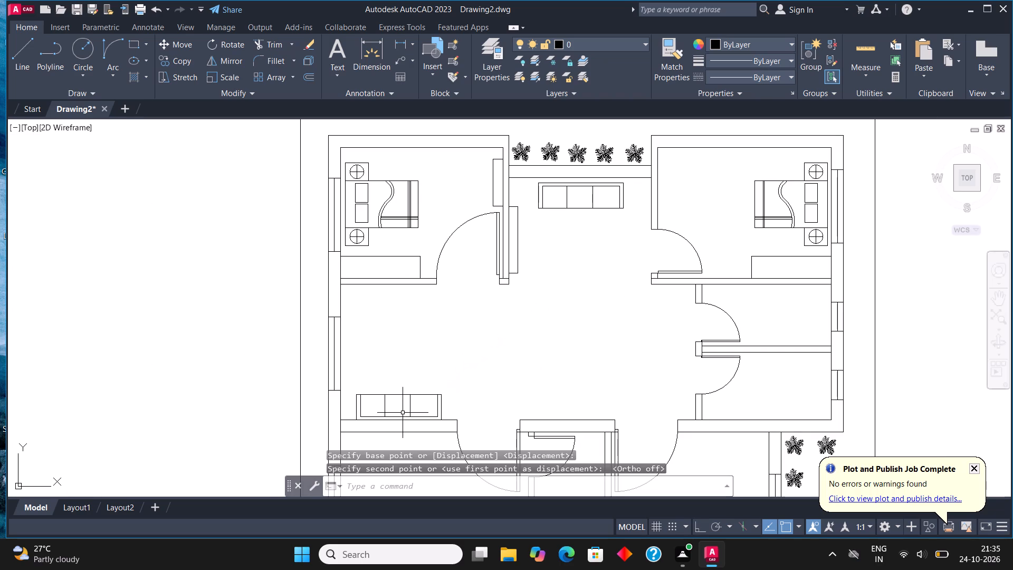
key(Escape)
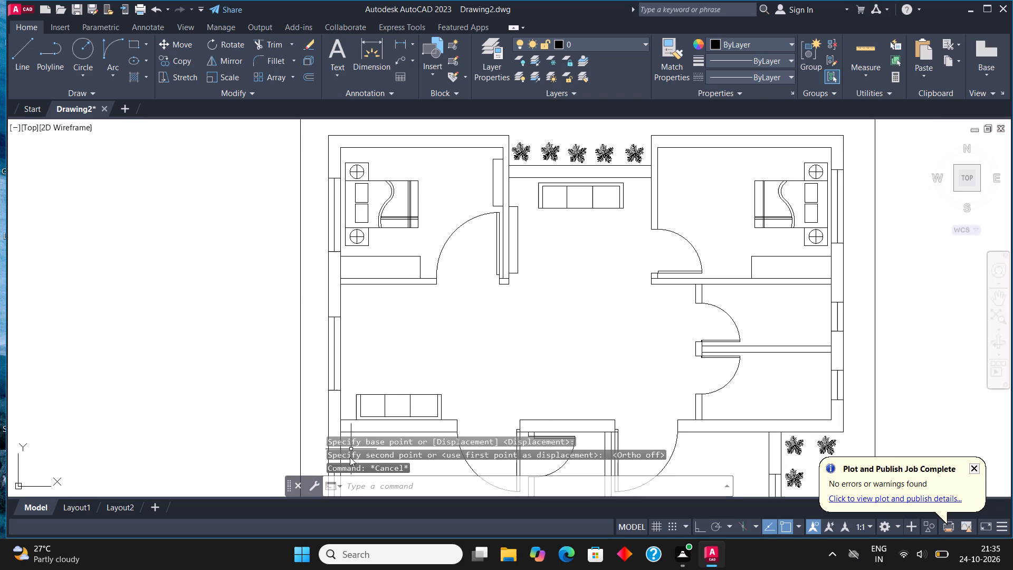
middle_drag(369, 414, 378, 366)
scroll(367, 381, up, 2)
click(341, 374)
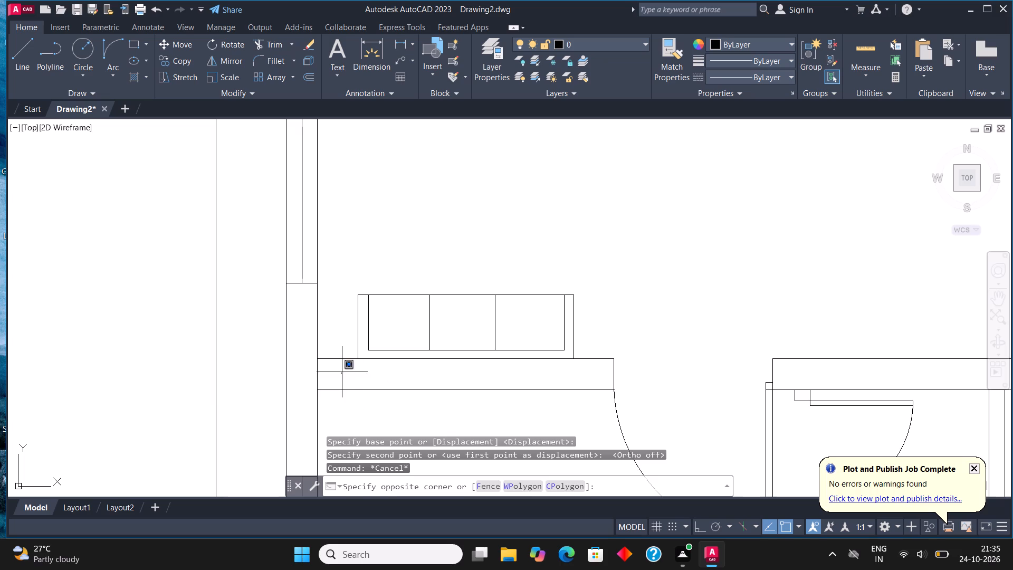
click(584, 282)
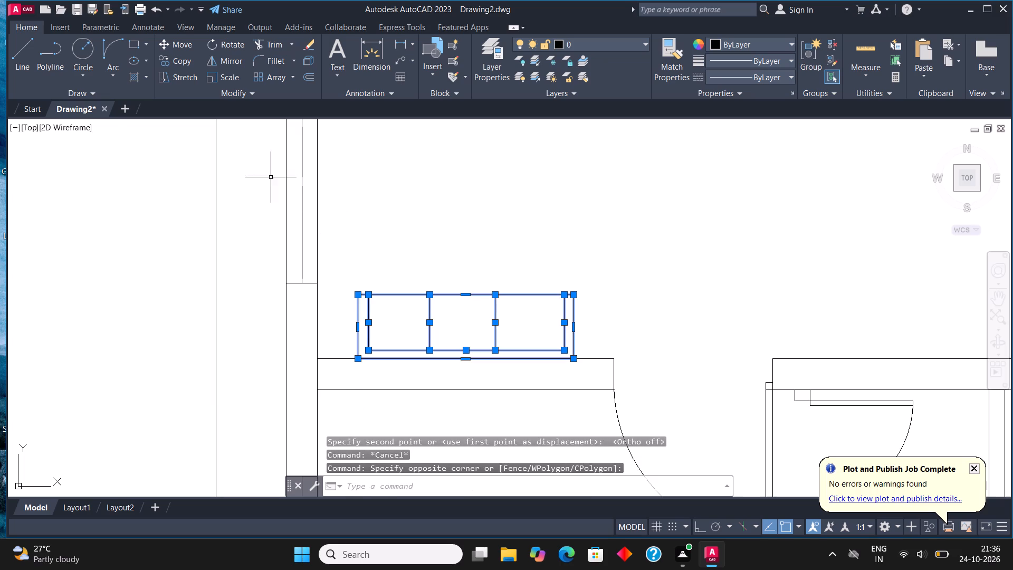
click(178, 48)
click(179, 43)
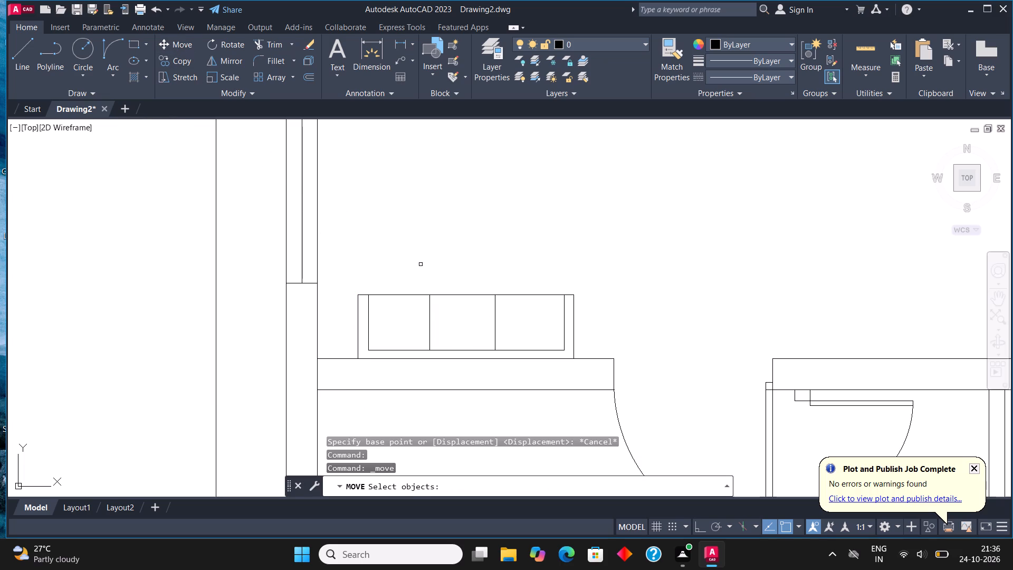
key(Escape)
Move the lower-left sofa slightly upward to leave a small gap between its back and the wall.
click(342, 369)
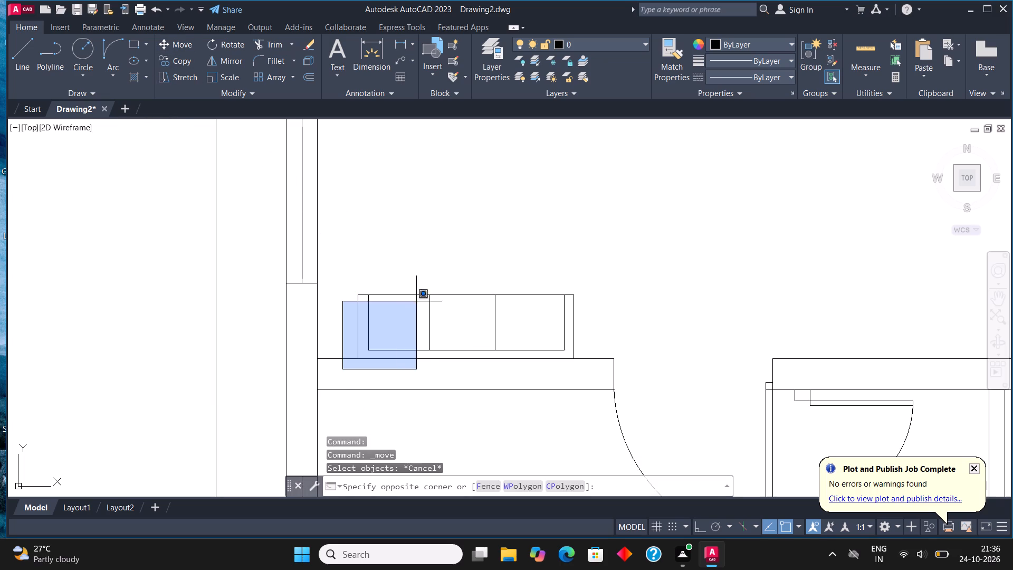
click(595, 282)
click(179, 40)
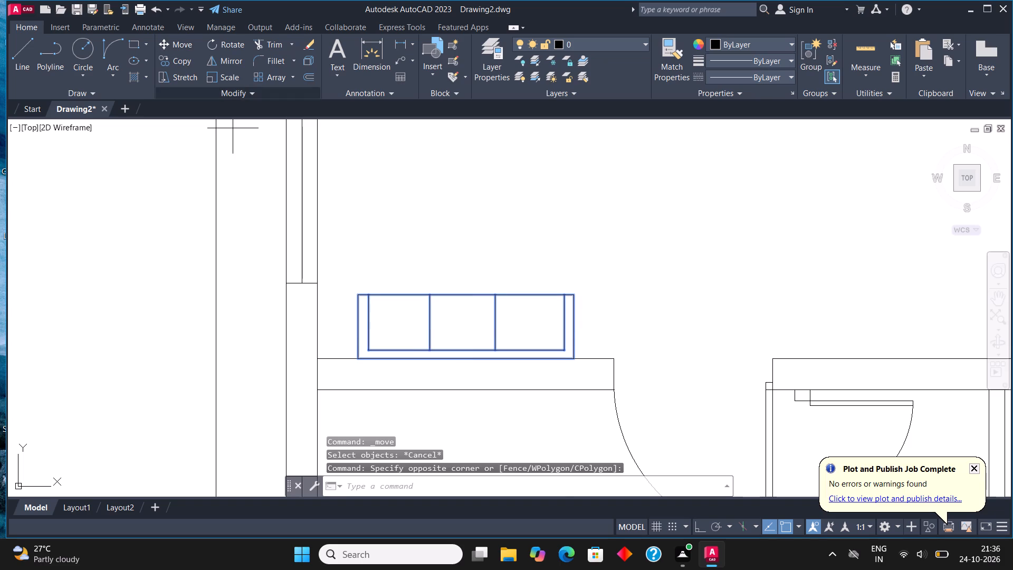
click(459, 335)
click(457, 322)
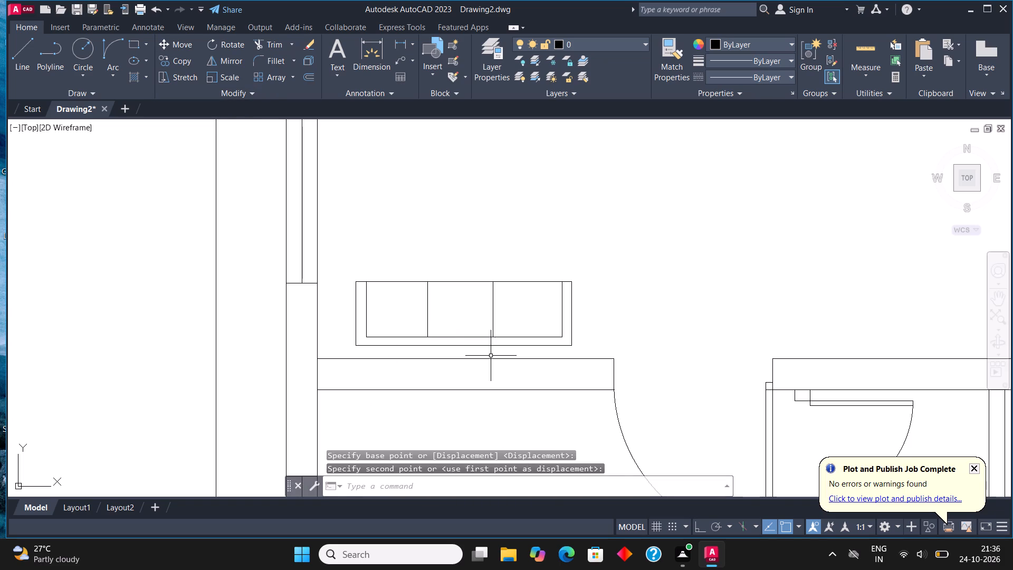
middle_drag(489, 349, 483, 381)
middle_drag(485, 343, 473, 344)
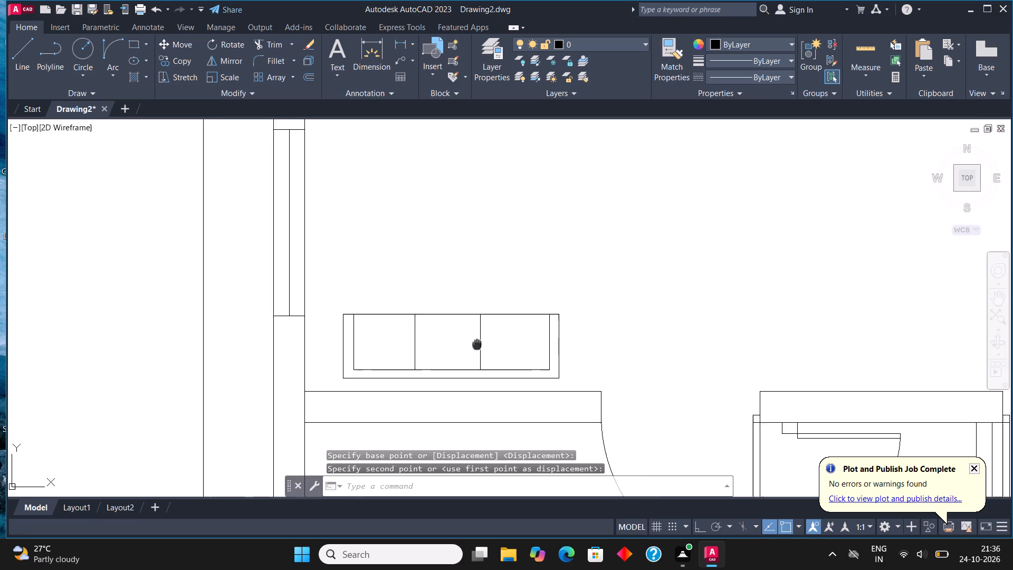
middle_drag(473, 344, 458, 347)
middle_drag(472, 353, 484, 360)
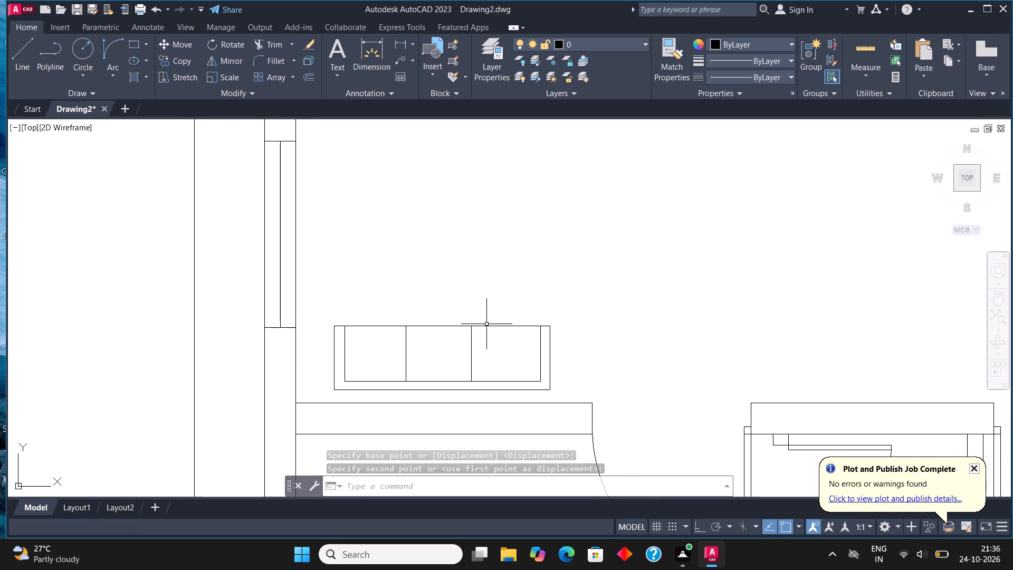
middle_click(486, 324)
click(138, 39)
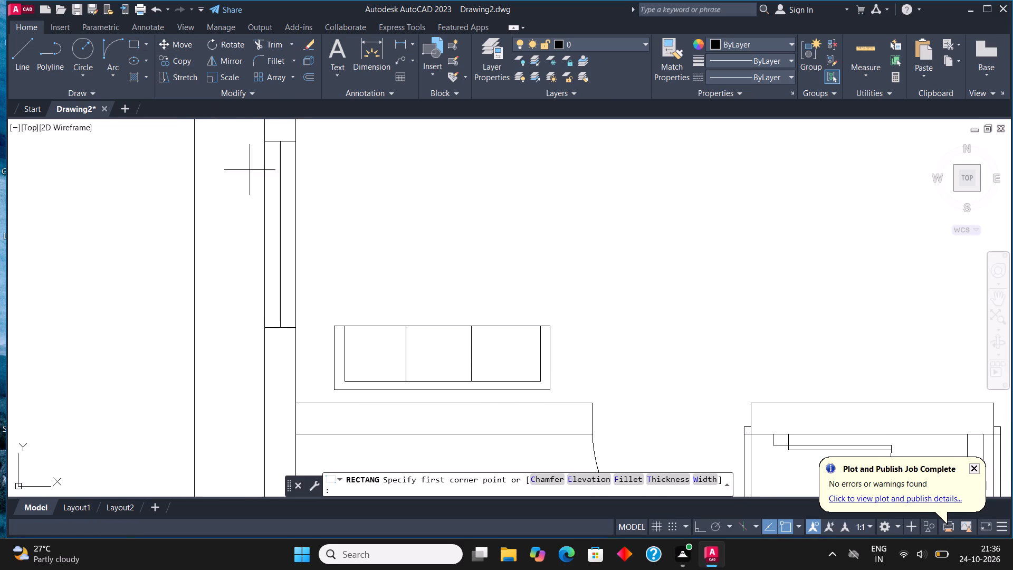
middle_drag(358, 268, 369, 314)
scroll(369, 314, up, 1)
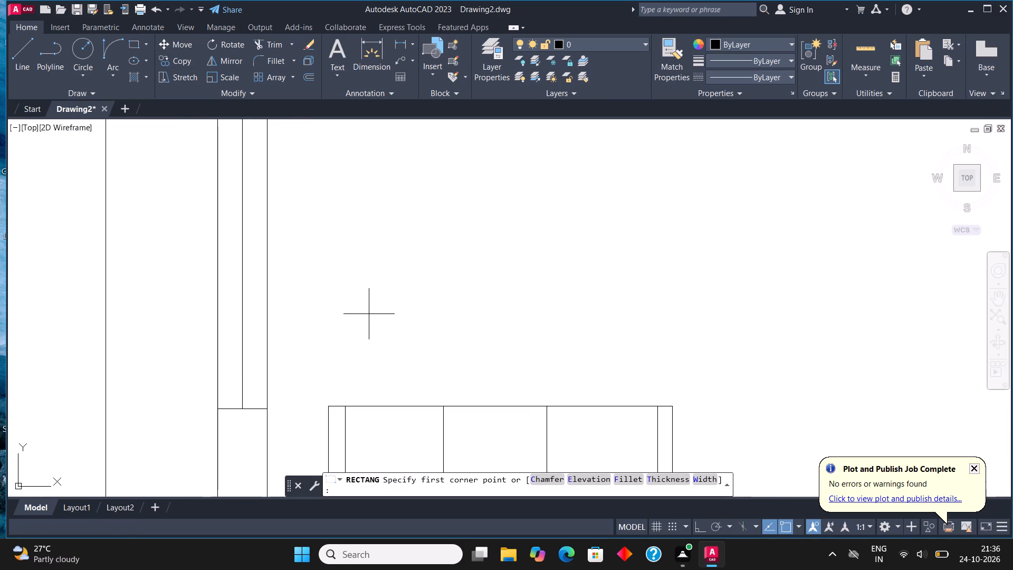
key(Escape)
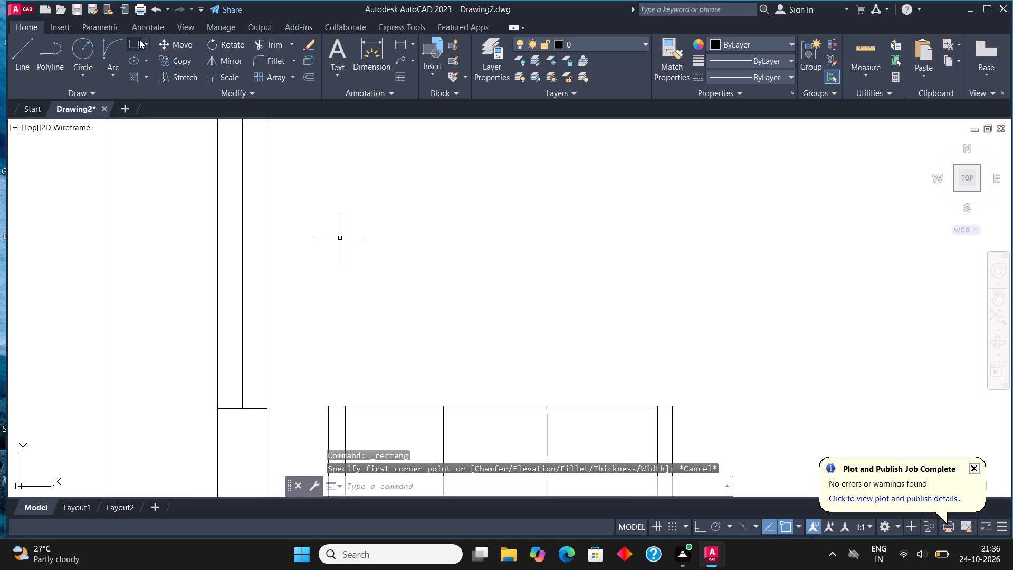
Draw a long shallow cabinet rectangle in the hall along the underside of the upper-left bedroom's lower wall, ending at the door opening.
click(135, 40)
scroll(358, 329, down, 3)
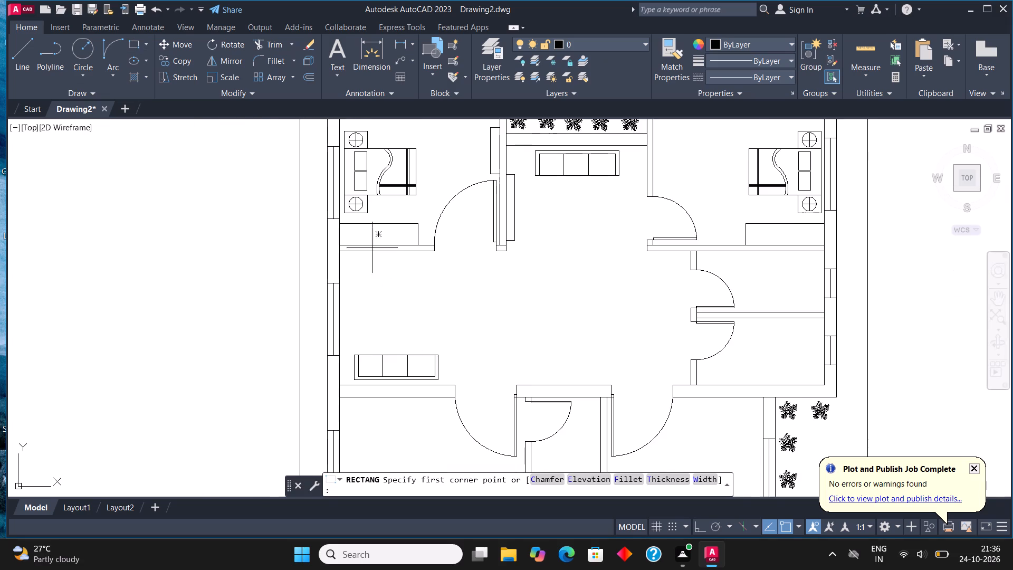
scroll(370, 243, up, 2)
scroll(367, 302, up, 1)
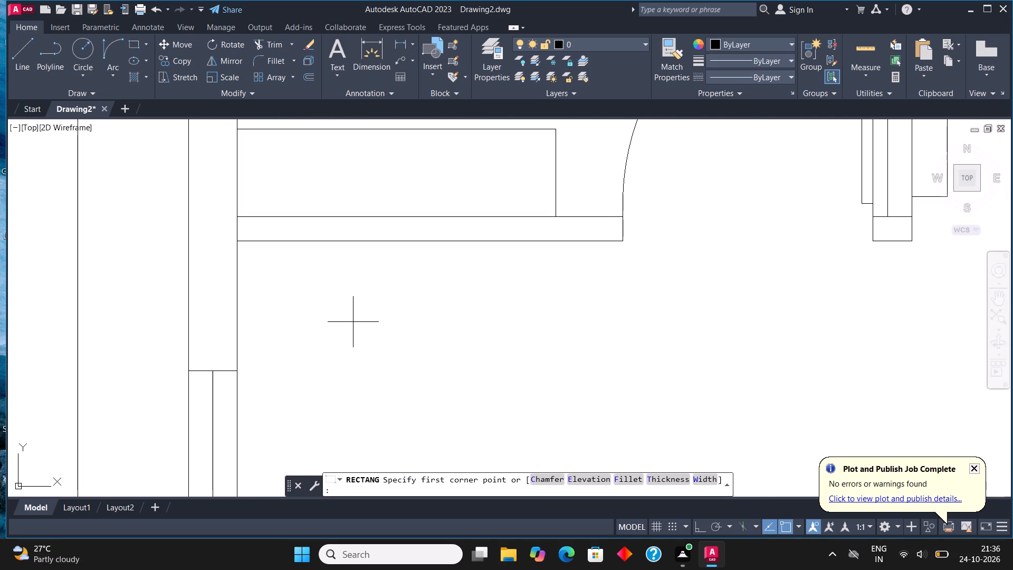
click(318, 244)
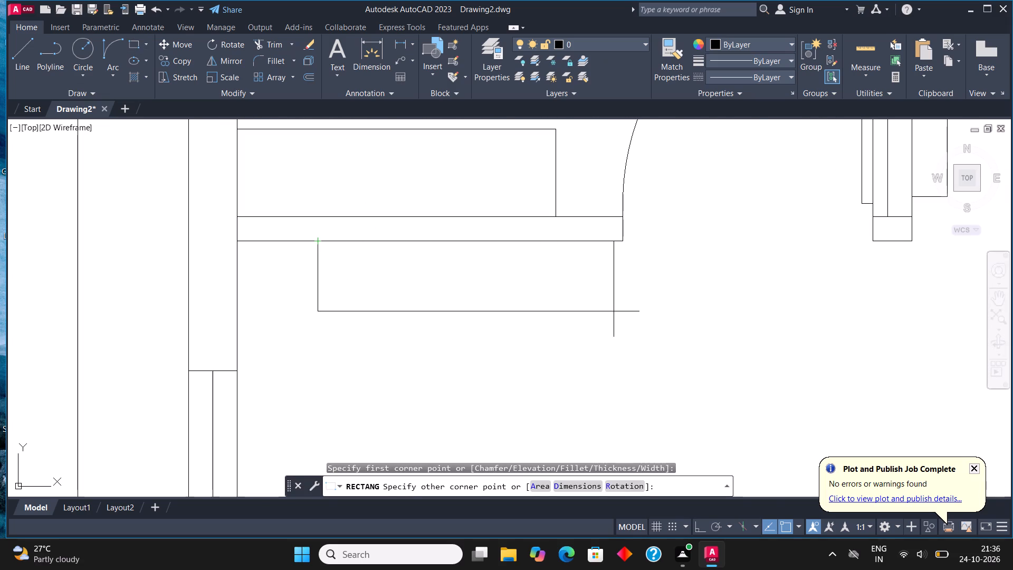
click(622, 311)
Draw a small, nearly square armchair outline just above the left end of the lower-left sofa, near the window.
scroll(467, 298, down, 2)
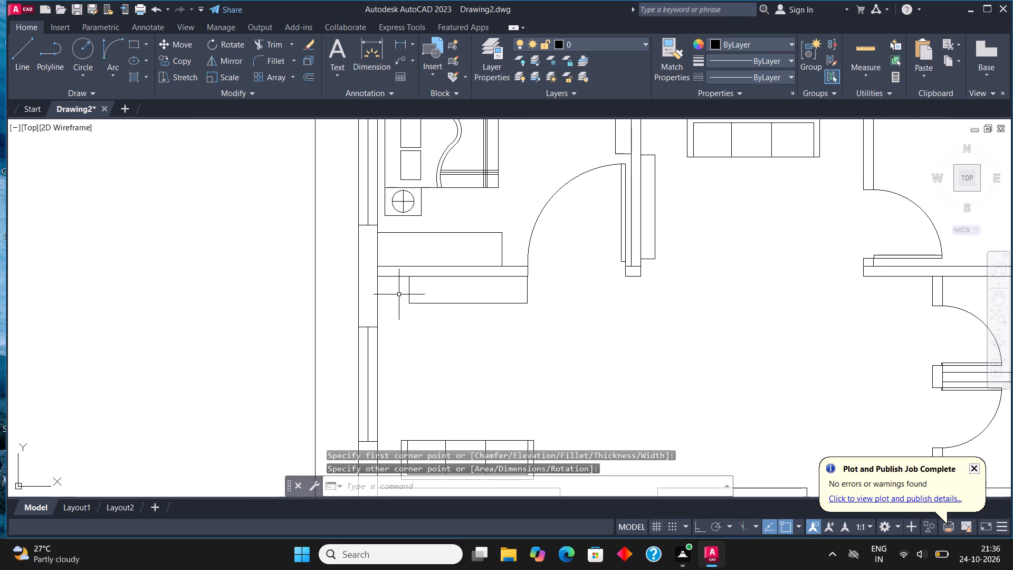
scroll(400, 307, down, 3)
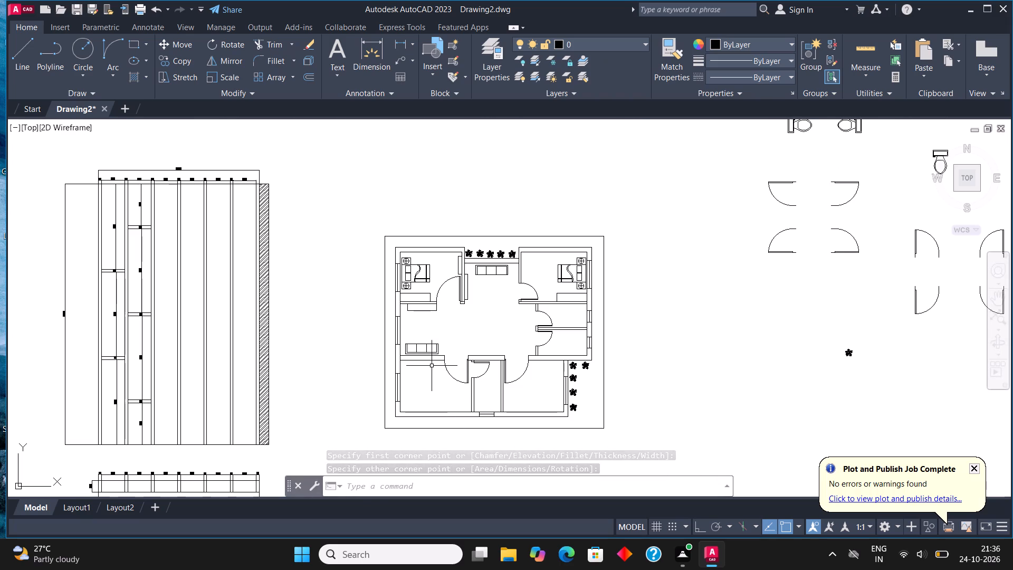
scroll(393, 326, up, 3)
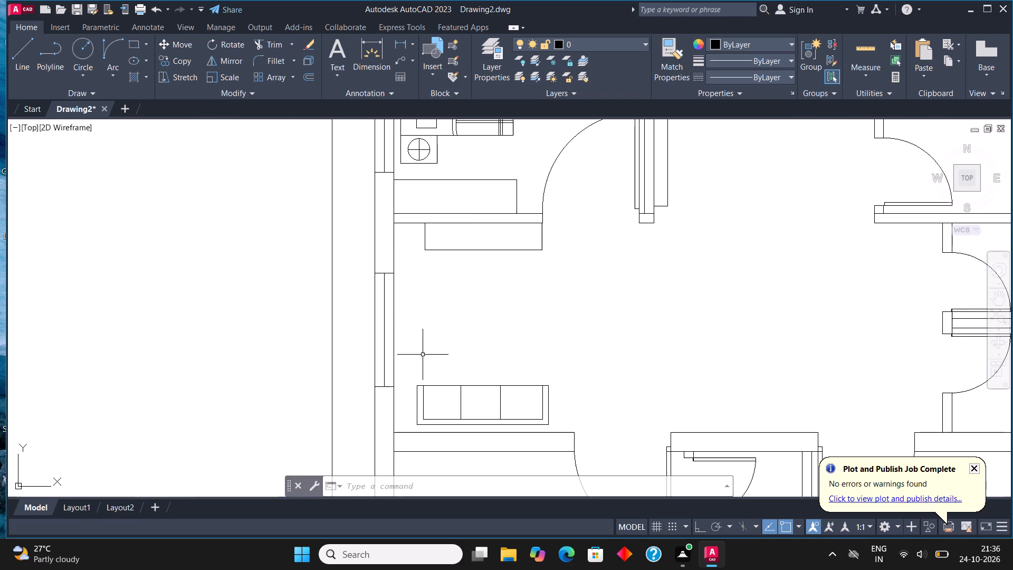
click(130, 45)
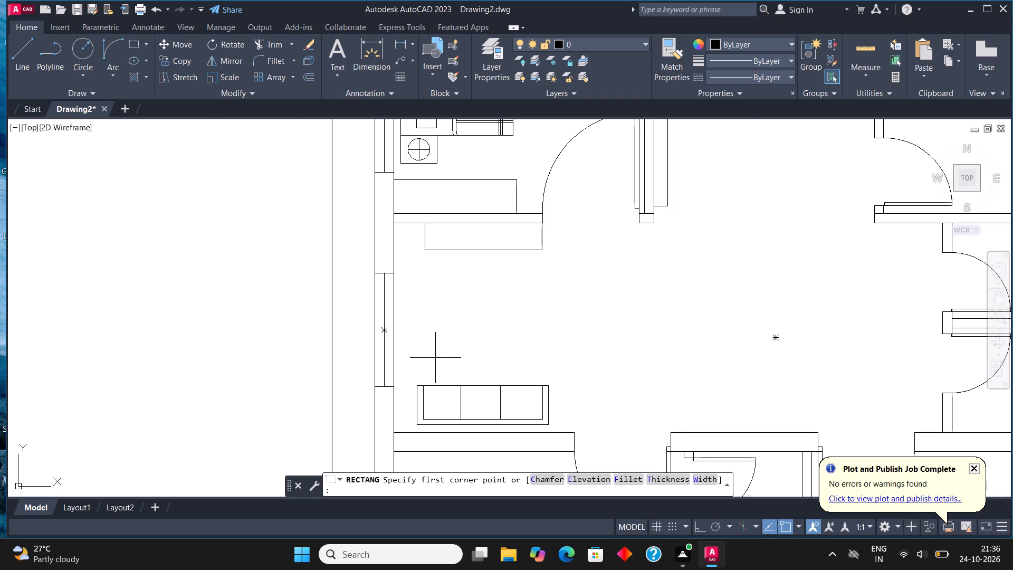
scroll(437, 359, up, 1)
click(442, 378)
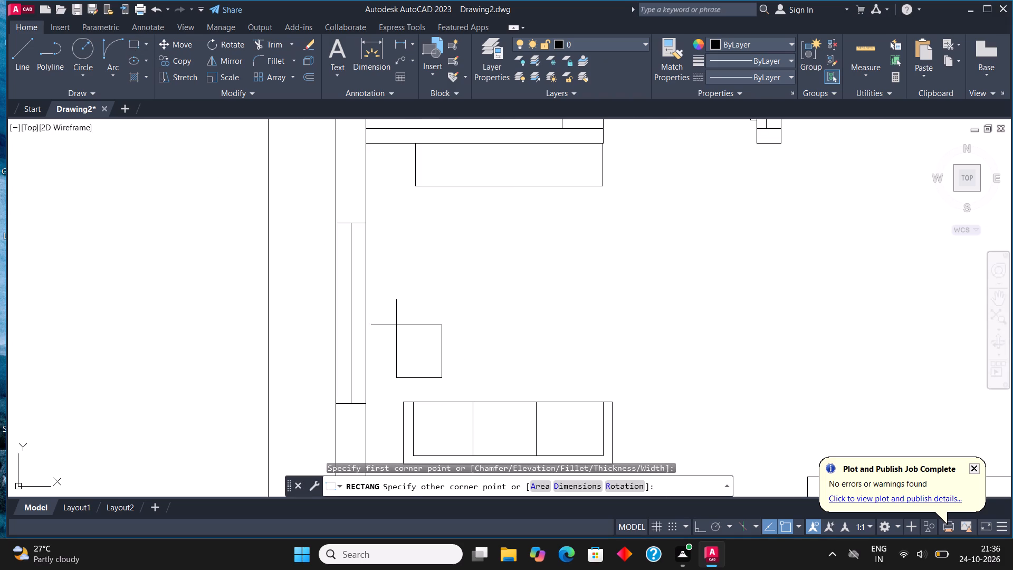
click(390, 333)
With Ortho on, draw three inner lines for the armchair's back and arms, open on its right side, with the first line about 76 long.
click(22, 54)
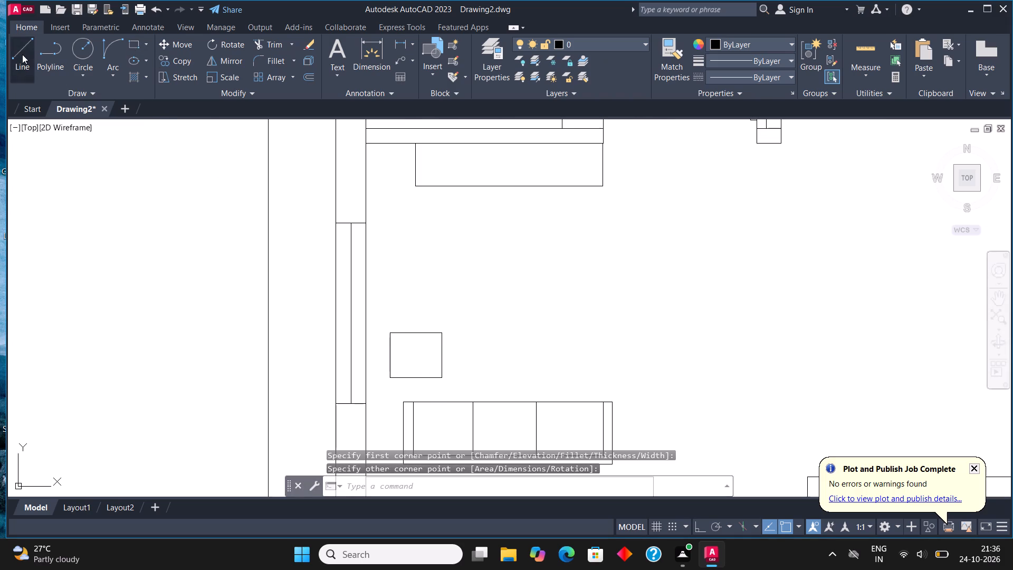
scroll(432, 388, up, 2)
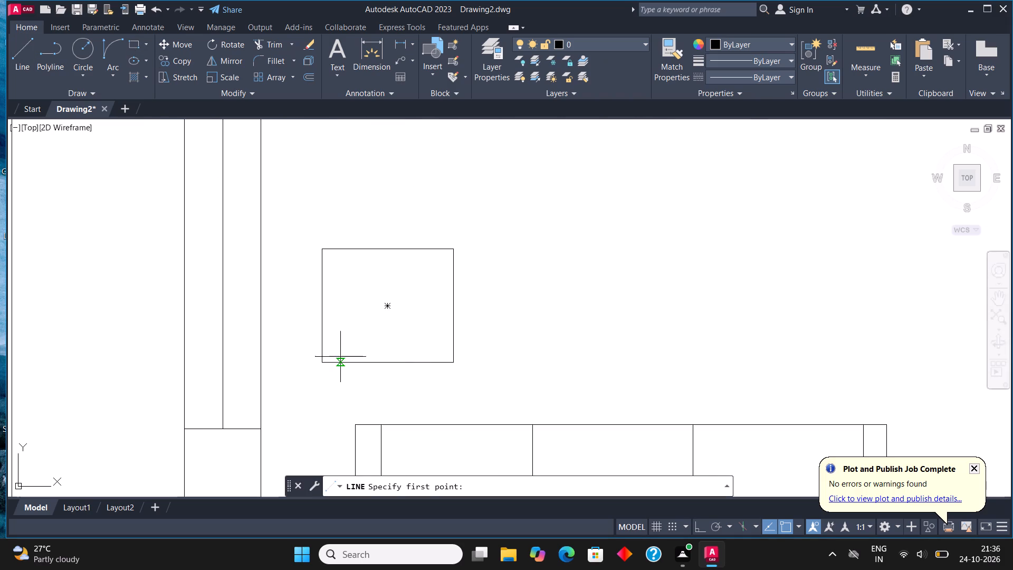
click(452, 348)
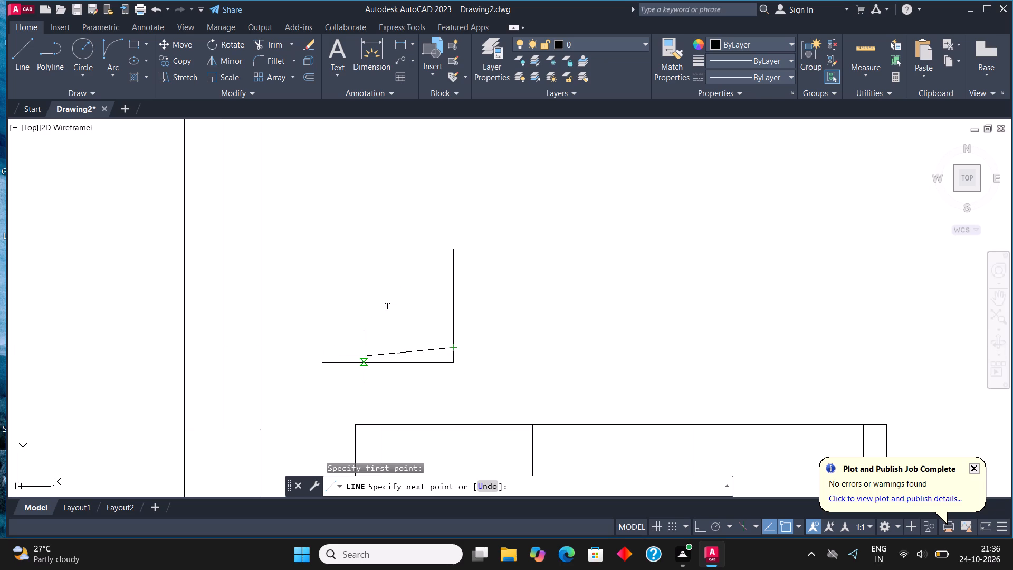
key(F8)
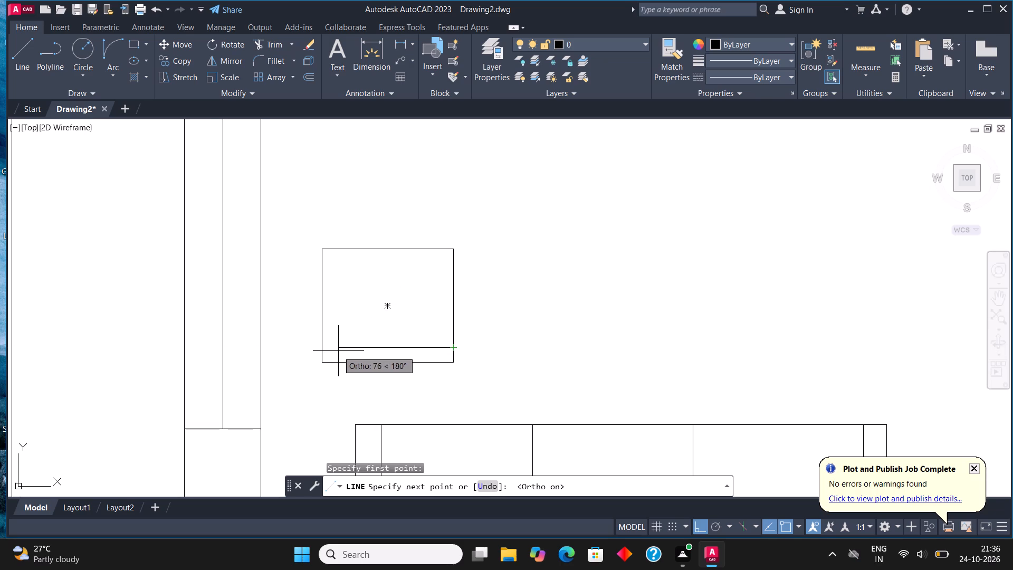
click(338, 351)
click(335, 264)
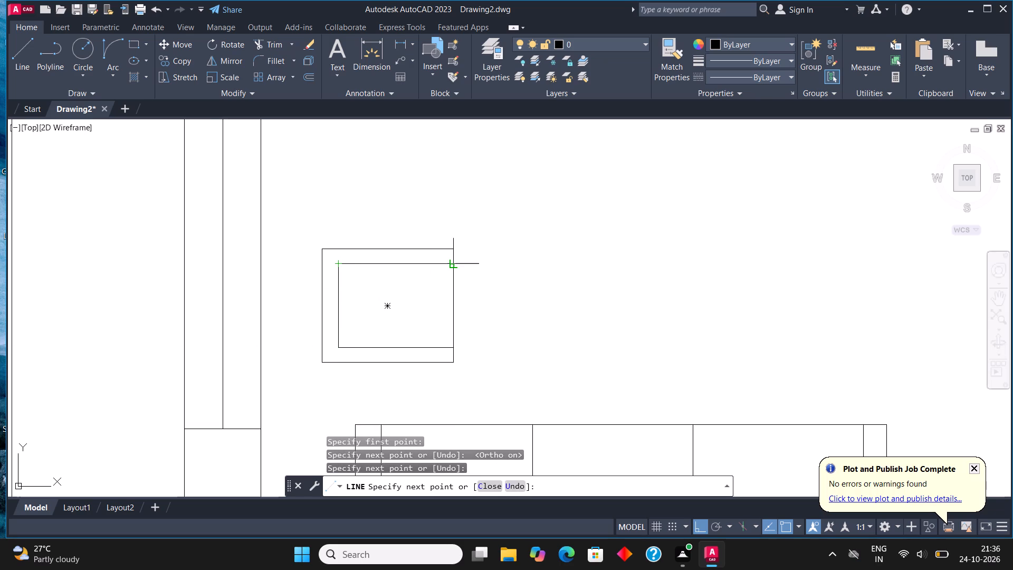
click(456, 265)
scroll(377, 311, down, 2)
key(Escape)
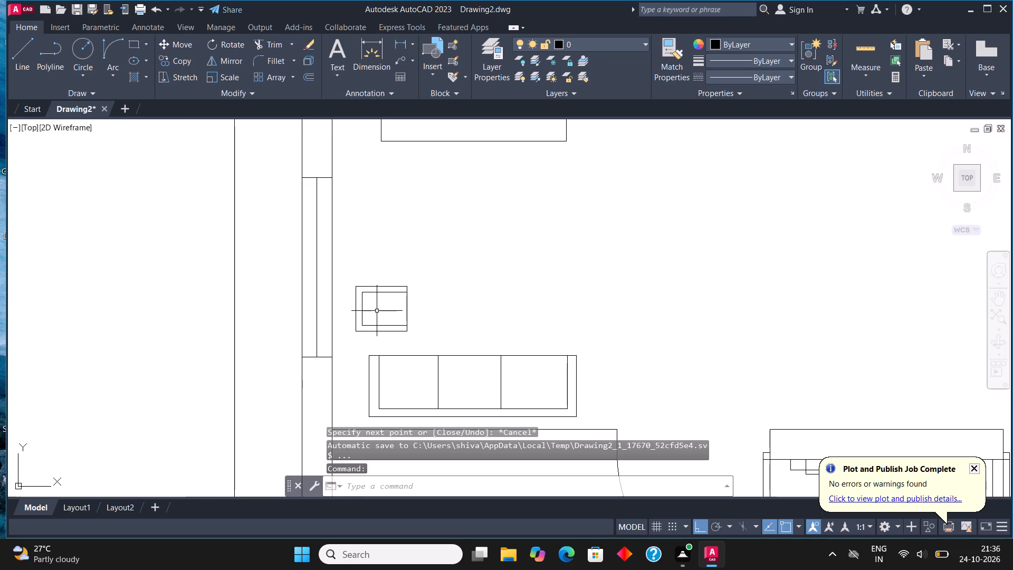
Draw a rectangular coffee table between the armchair and the hall's open area, just above the lower-left sofa.
scroll(382, 312, down, 3)
scroll(415, 306, up, 2)
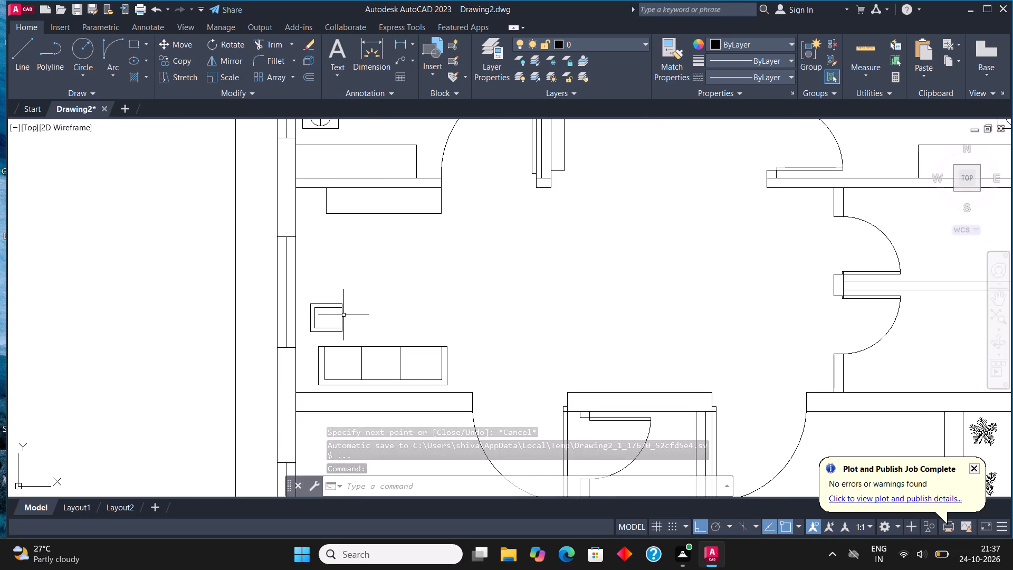
scroll(338, 309, up, 1)
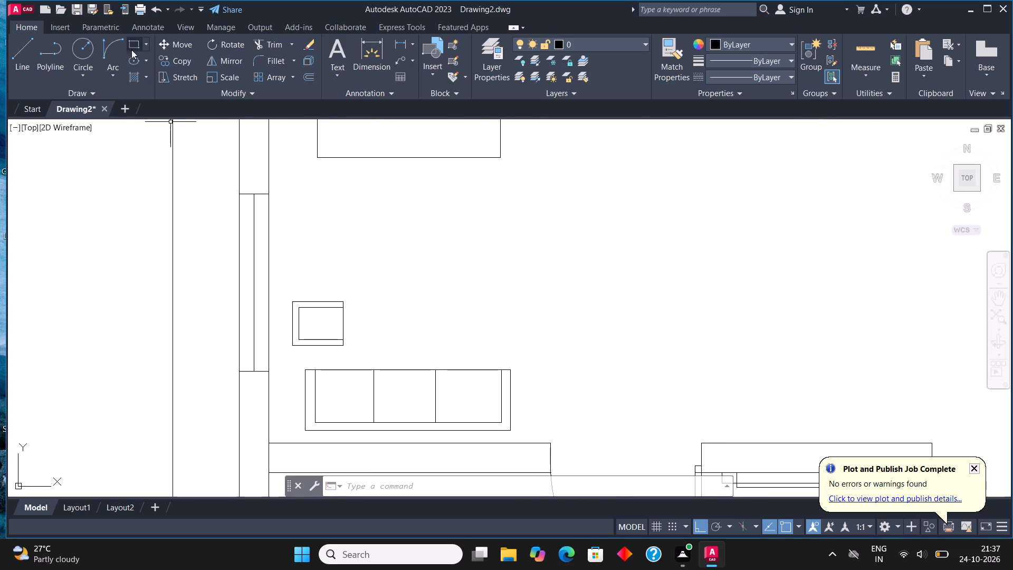
click(131, 45)
click(375, 316)
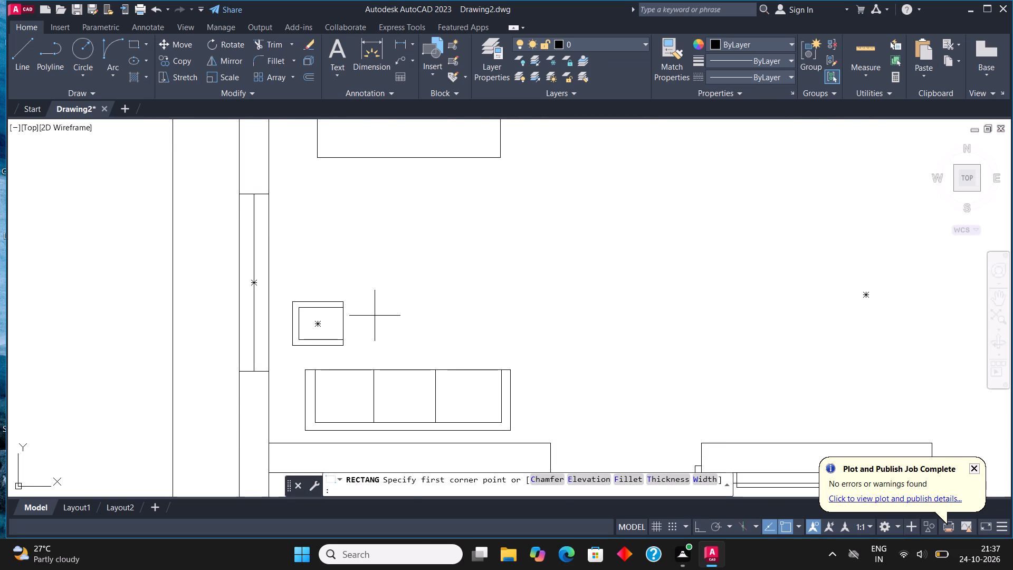
click(464, 354)
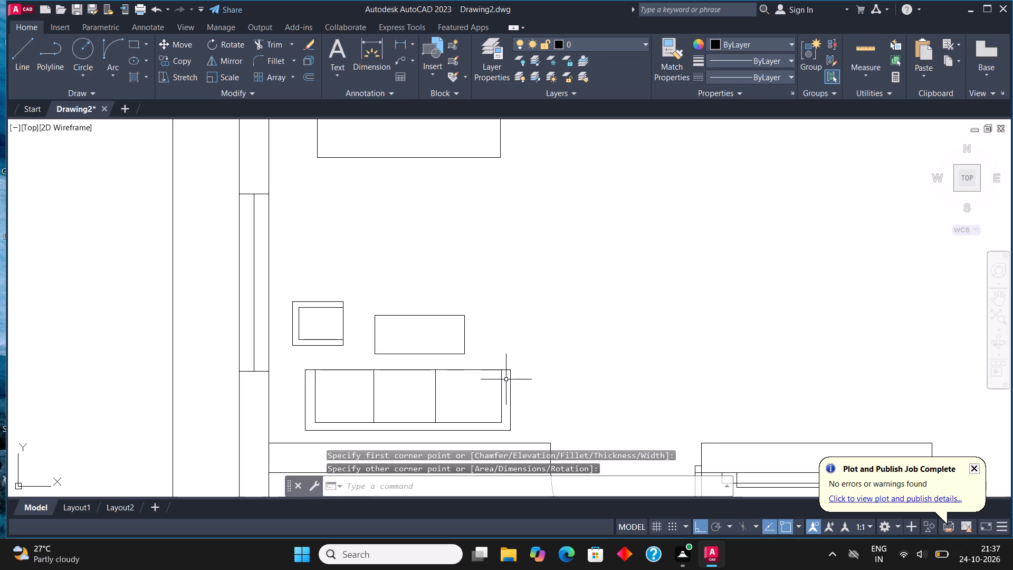
Copy the upper-left bedroom's bed with both nightstands to the empty area between the shelving elevation and the floor plan.
scroll(504, 383, down, 2)
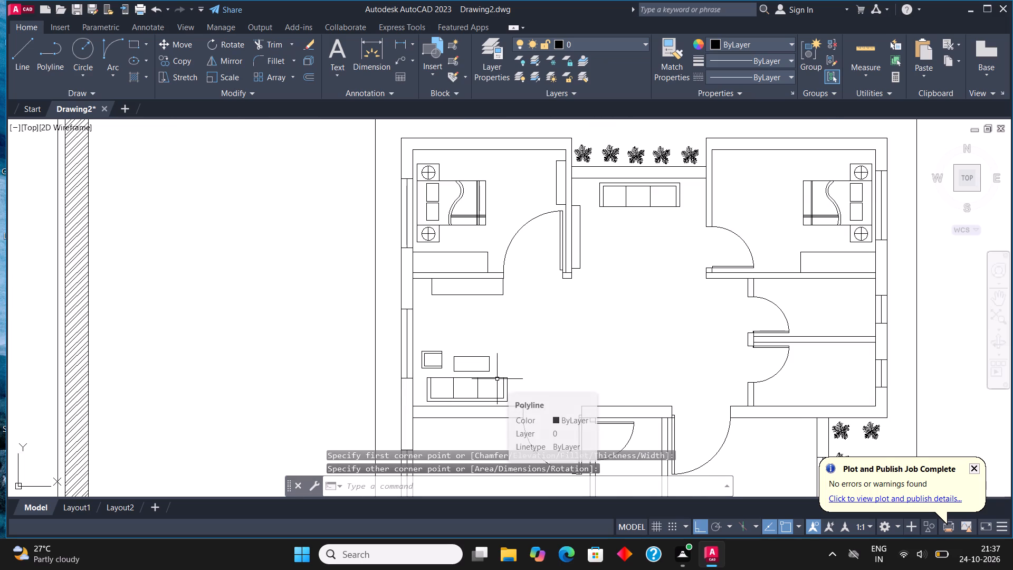
scroll(419, 341, down, 2)
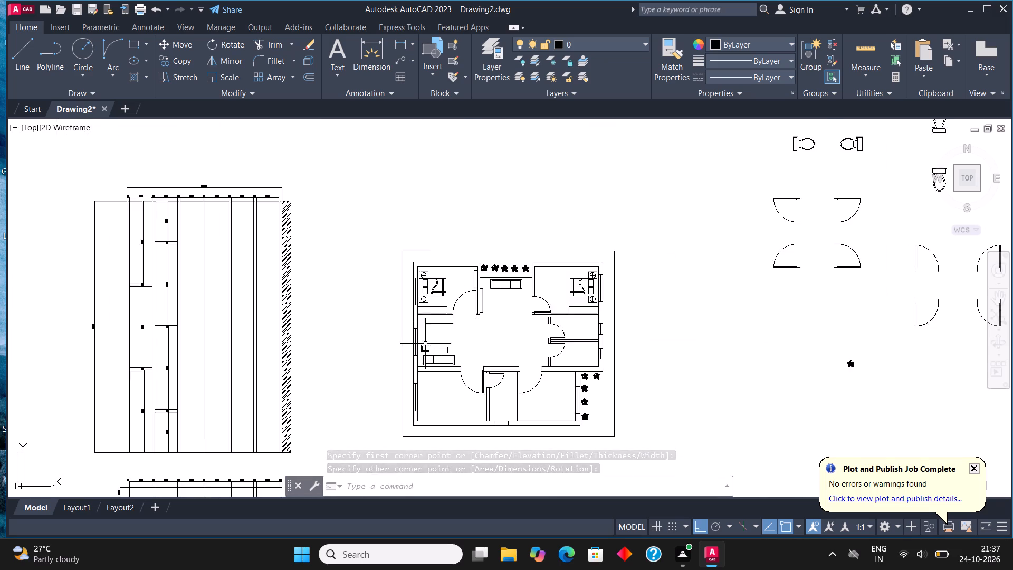
scroll(446, 348, up, 2)
middle_drag(446, 348, 434, 382)
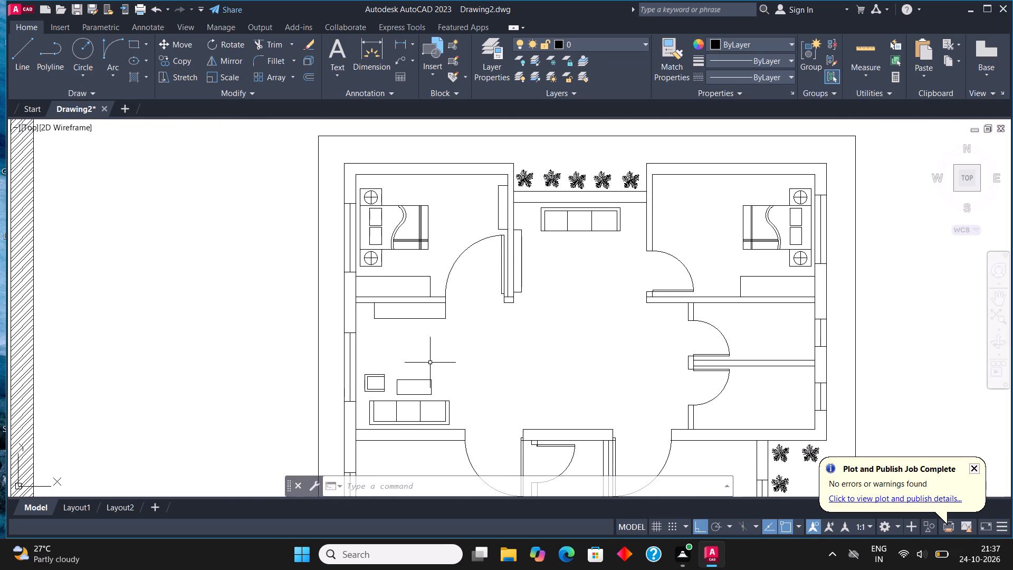
scroll(411, 339, down, 2)
scroll(417, 262, up, 3)
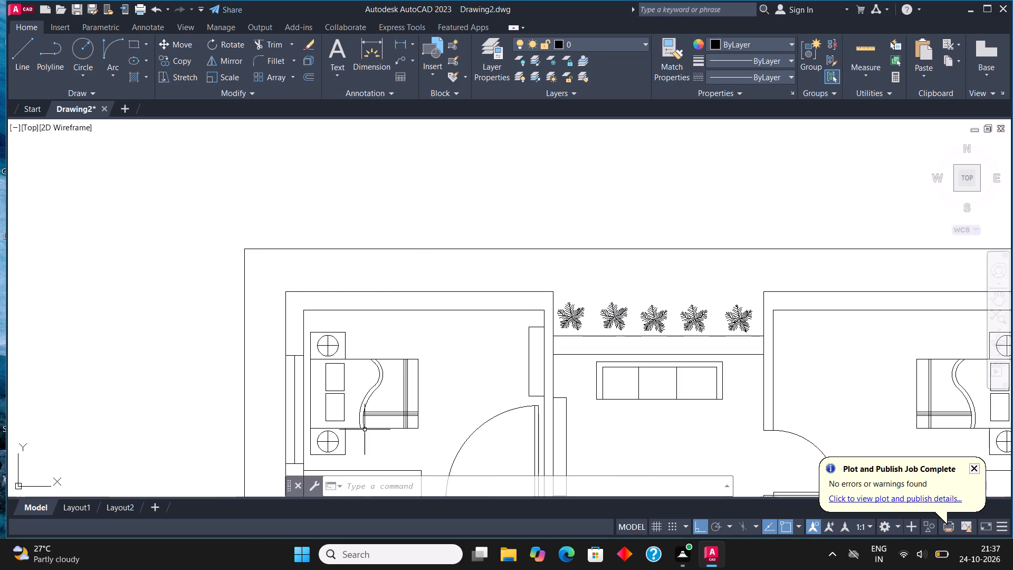
click(351, 457)
click(322, 332)
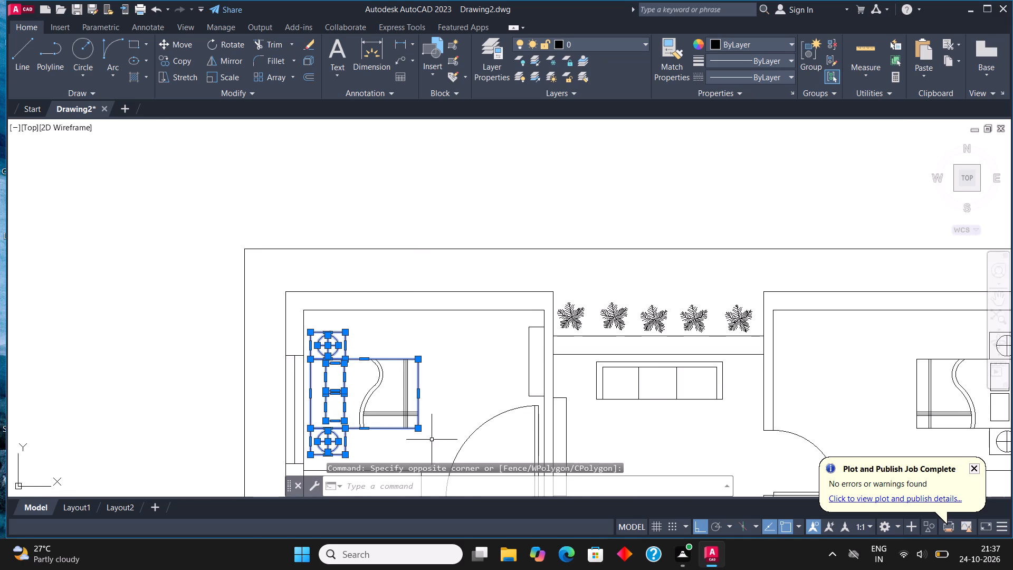
drag(432, 442, 428, 433)
click(353, 341)
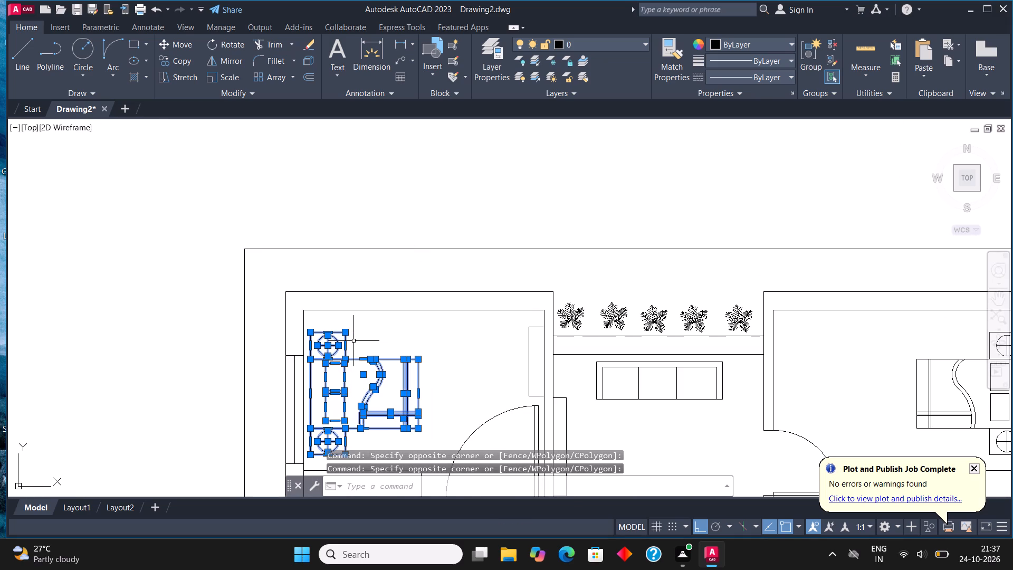
click(181, 62)
drag(329, 346, 334, 345)
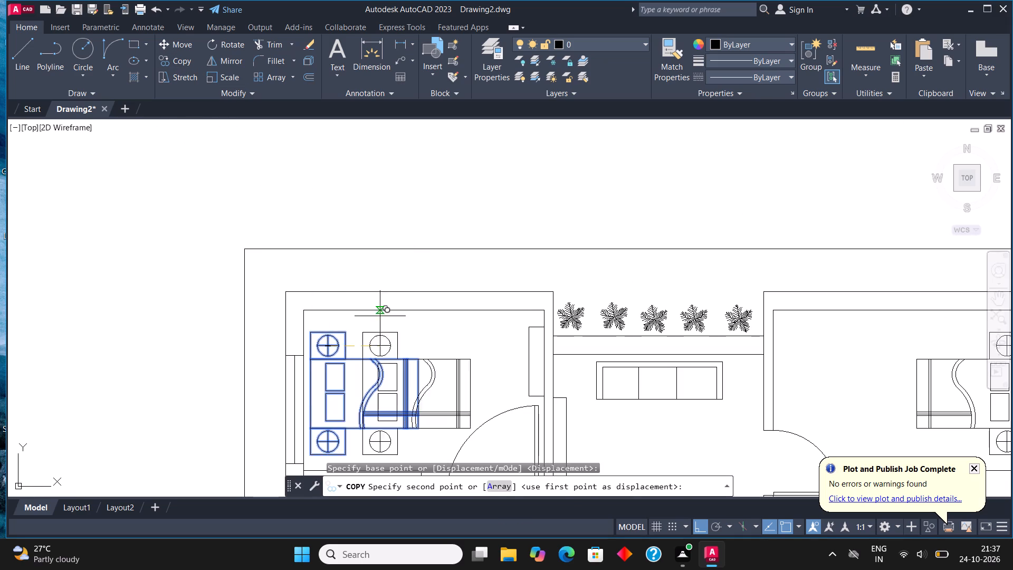
scroll(531, 233, down, 3)
scroll(455, 267, up, 2)
click(351, 275)
key(Escape)
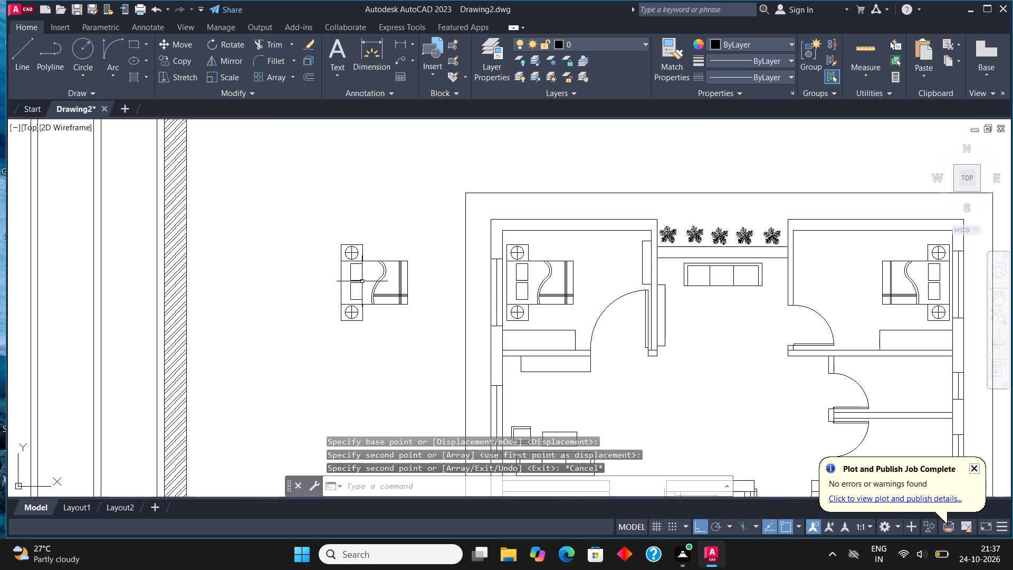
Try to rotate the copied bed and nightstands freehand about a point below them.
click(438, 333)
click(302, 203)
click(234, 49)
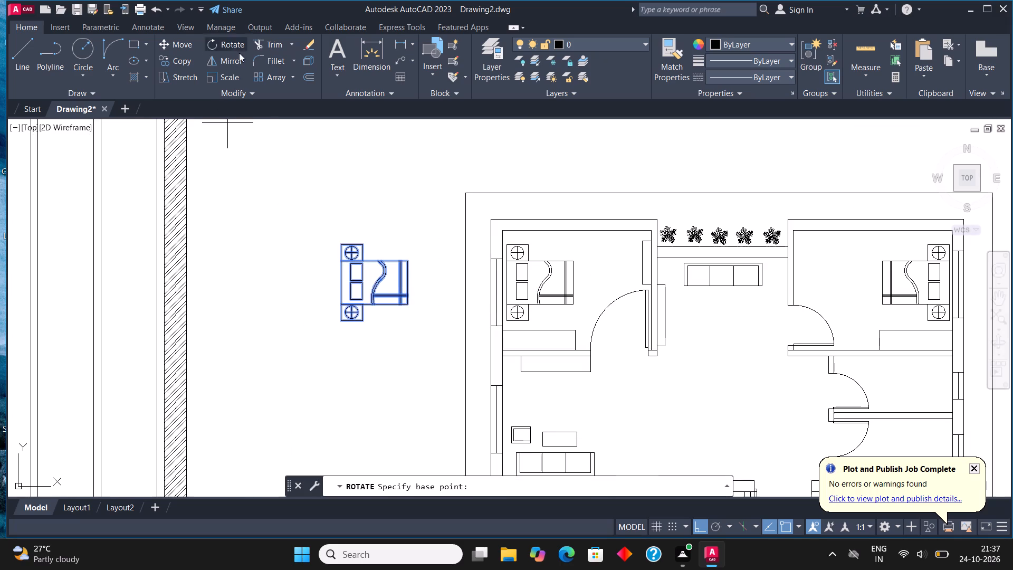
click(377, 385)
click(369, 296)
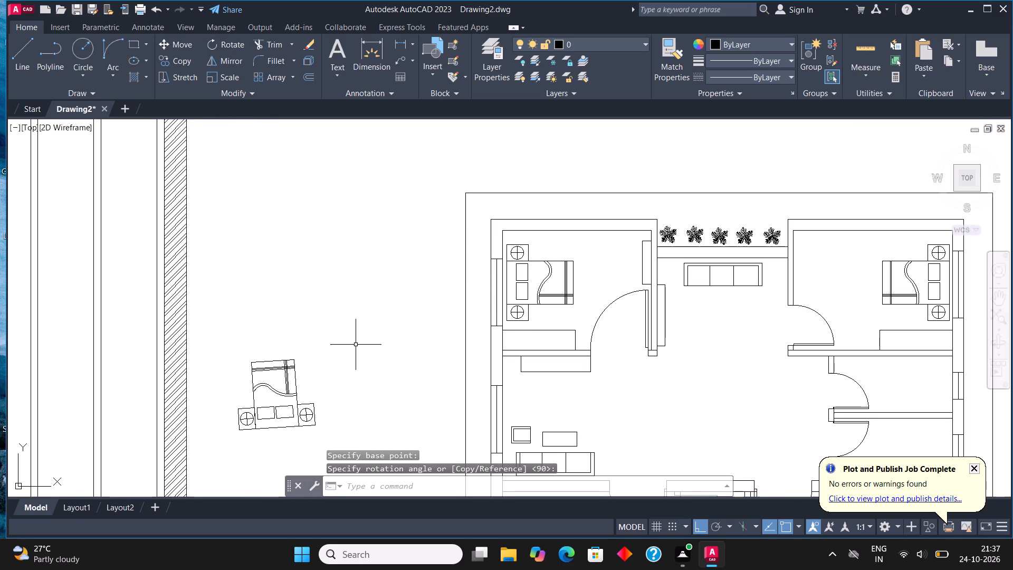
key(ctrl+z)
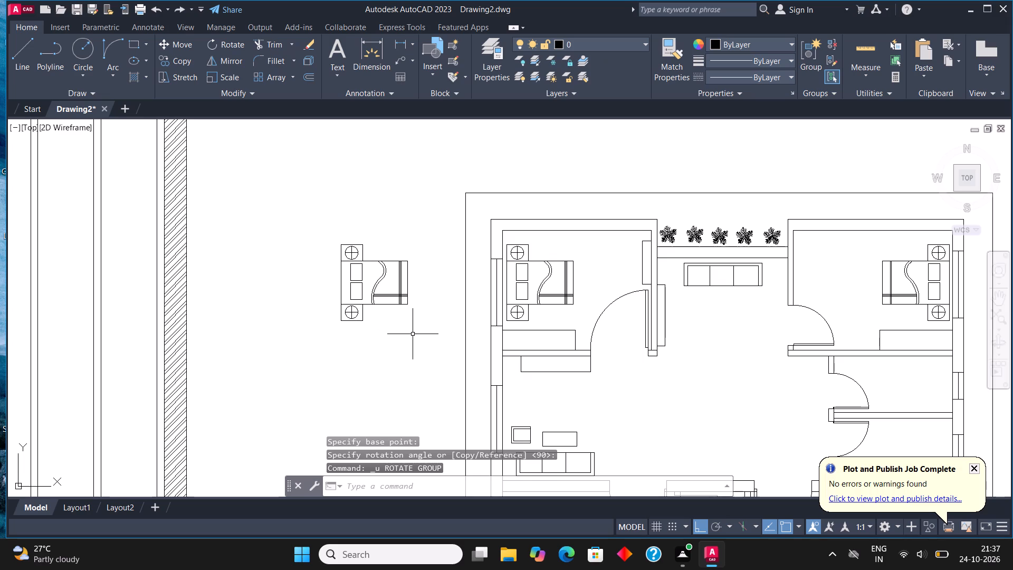
Rotate the copied bed and nightstands 90° counterclockwise about a point just below them, so the headboard faces down.
click(414, 336)
click(318, 221)
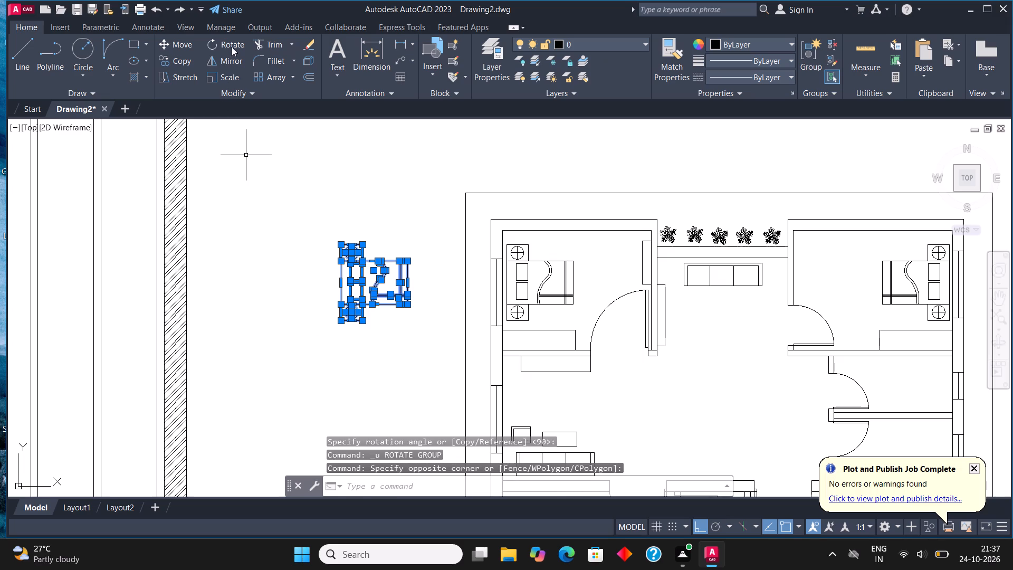
click(232, 46)
click(365, 343)
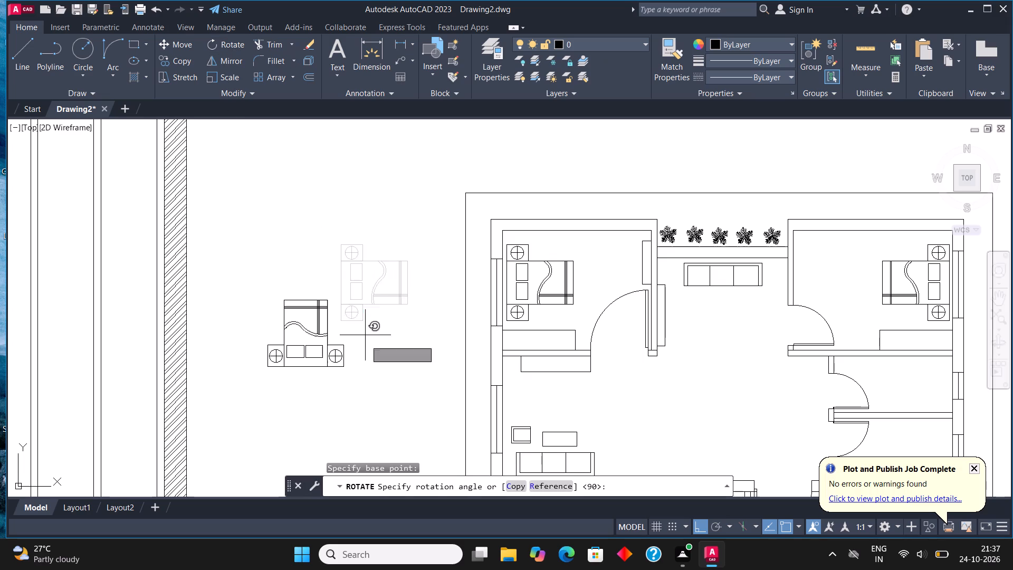
click(365, 203)
Move the rotated bed with both nightstands into the lower-left bedroom, with the headboard just inside the bottom wall.
drag(374, 398, 372, 392)
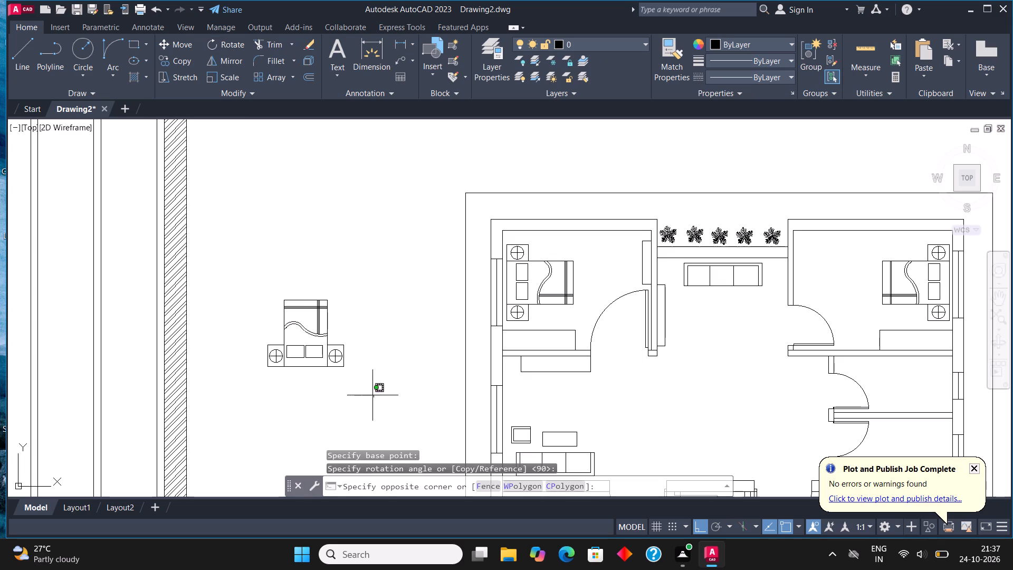
click(248, 259)
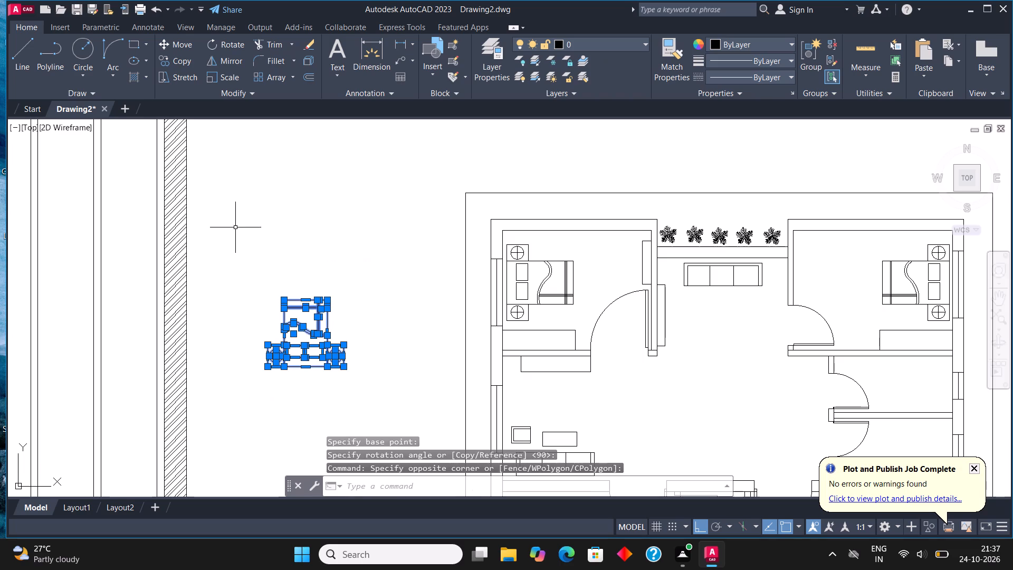
click(180, 45)
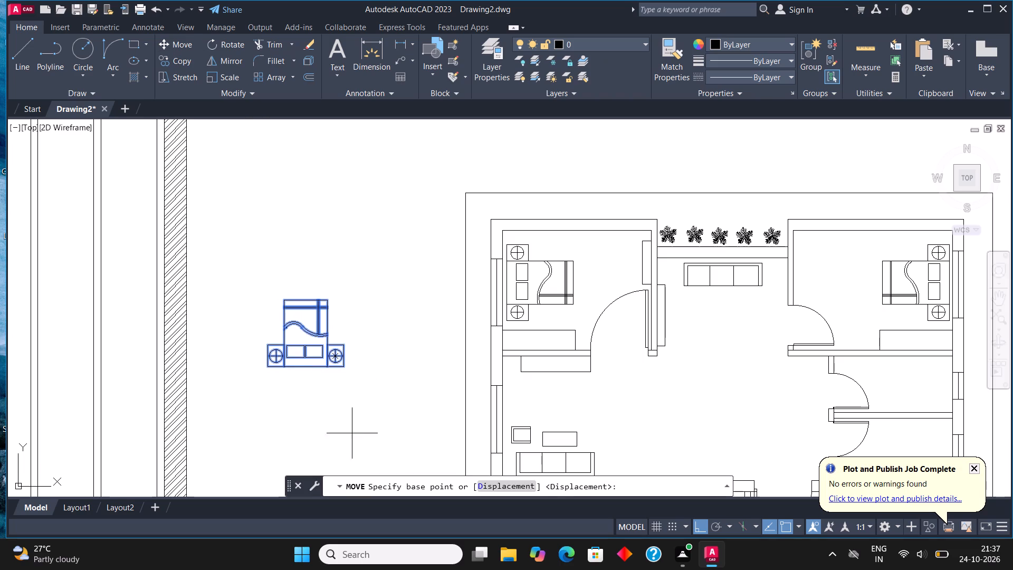
click(305, 369)
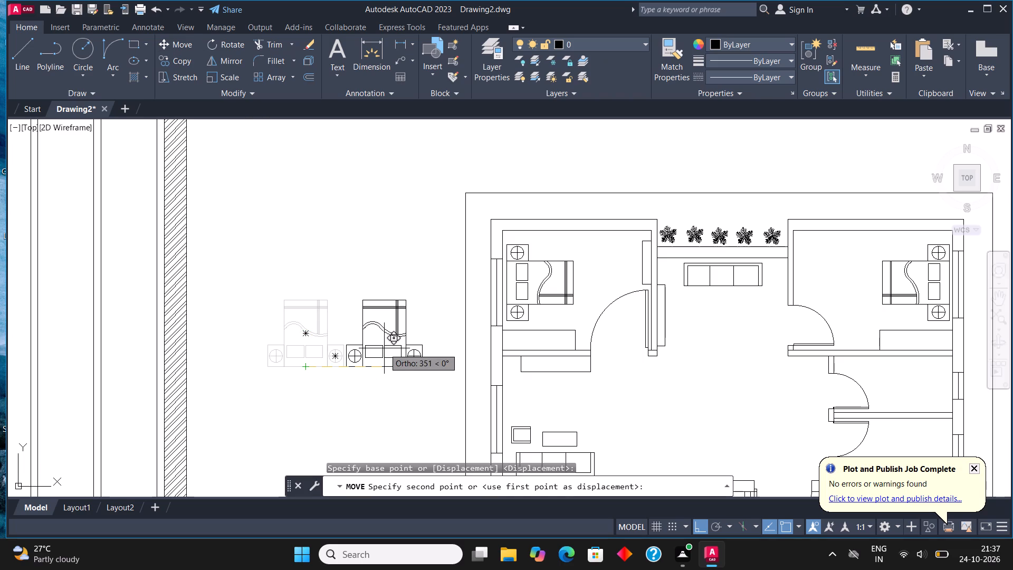
key(F8)
scroll(450, 251, down, 3)
scroll(485, 346, up, 3)
middle_drag(484, 341, 475, 367)
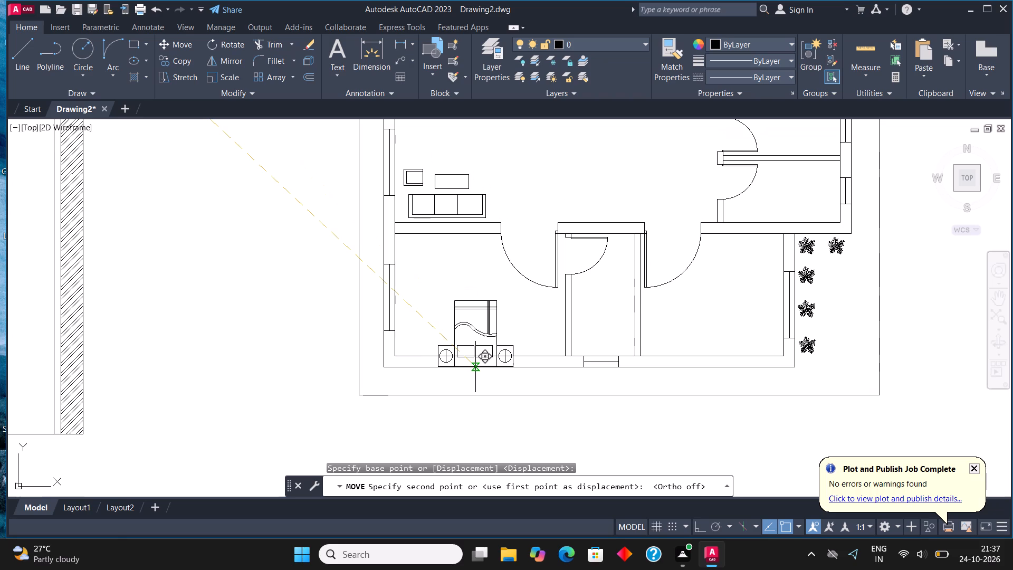
scroll(470, 377, up, 2)
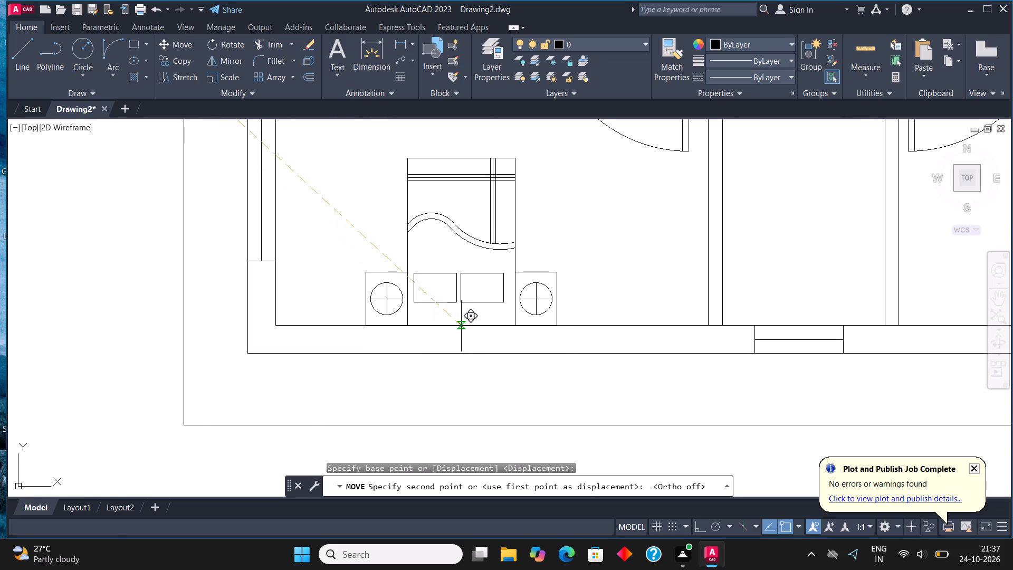
click(457, 316)
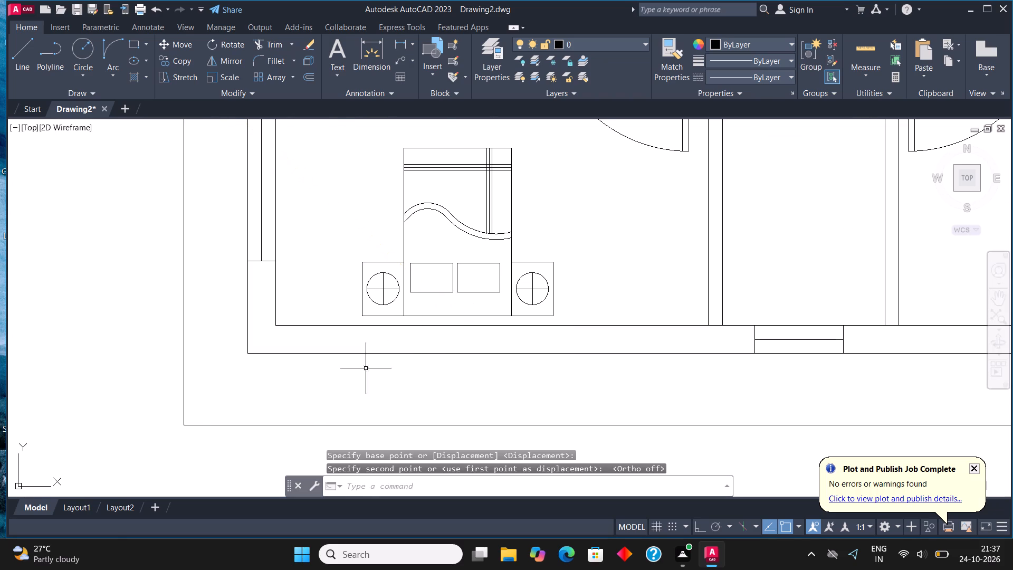
Draw a tall, narrow cabinet rectangle along the lower-left bedroom's left wall, starting from its bottom-left corner.
scroll(367, 389, down, 1)
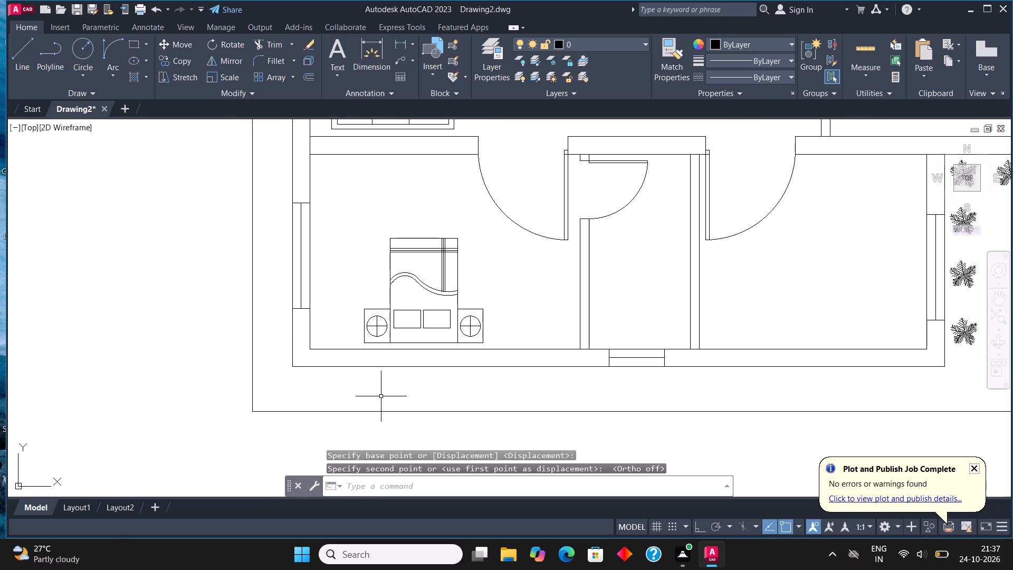
click(139, 47)
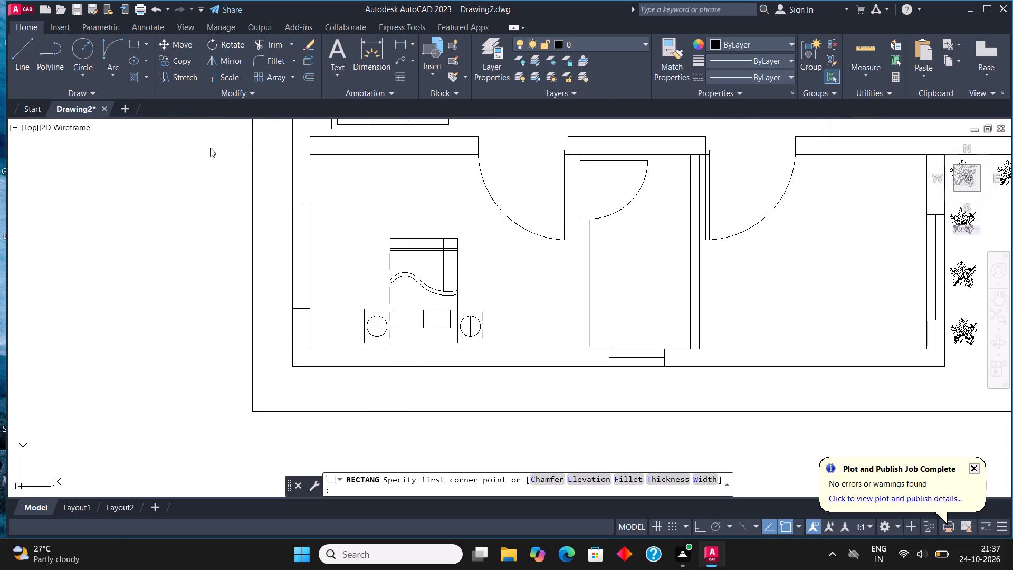
click(308, 348)
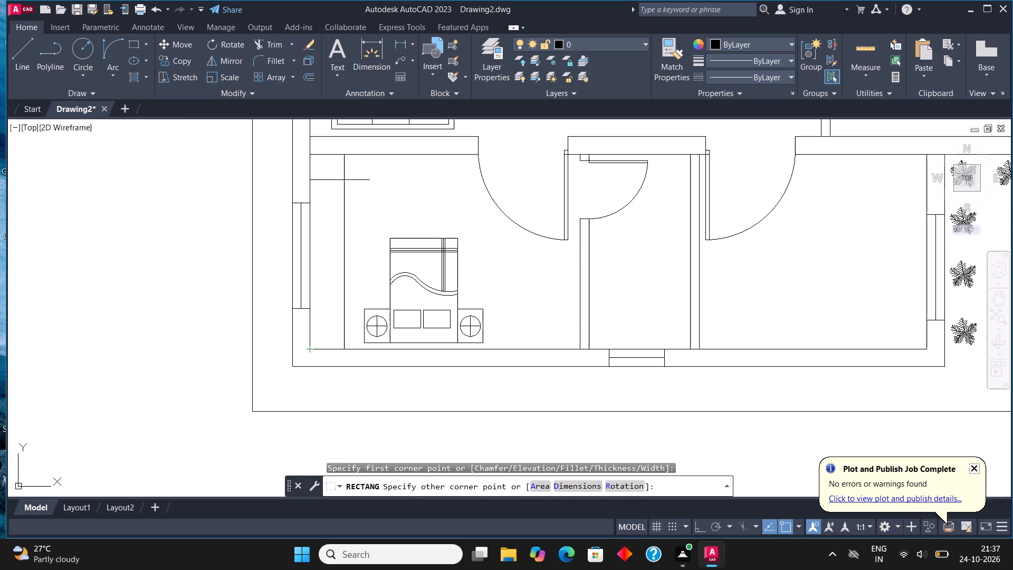
click(350, 180)
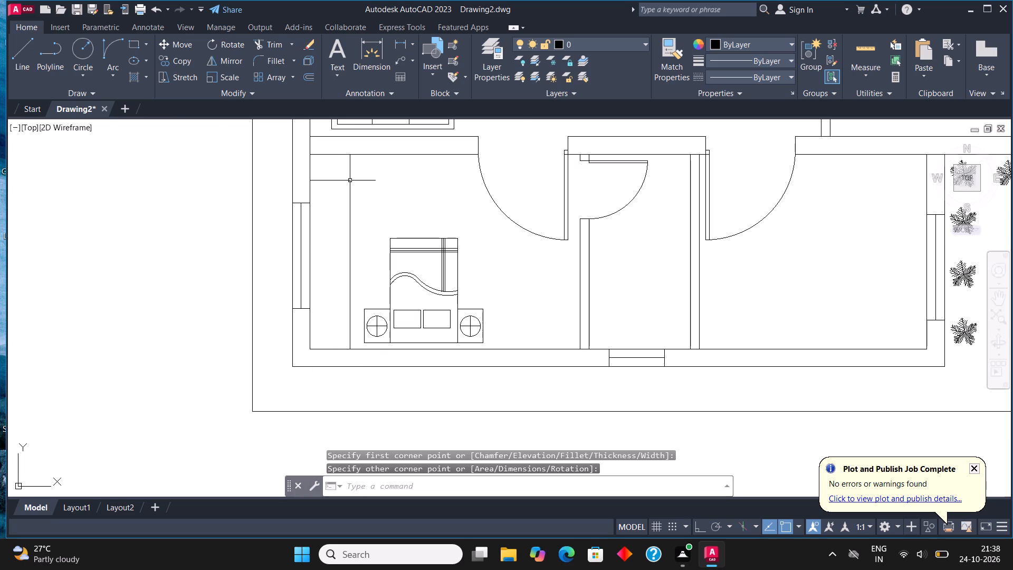
Copy the toilet whose tank is at the bottom into the lower middle bathroom, against the bottom wall at the window.
scroll(350, 180, down, 3)
middle_drag(410, 199, 420, 265)
scroll(420, 265, up, 1)
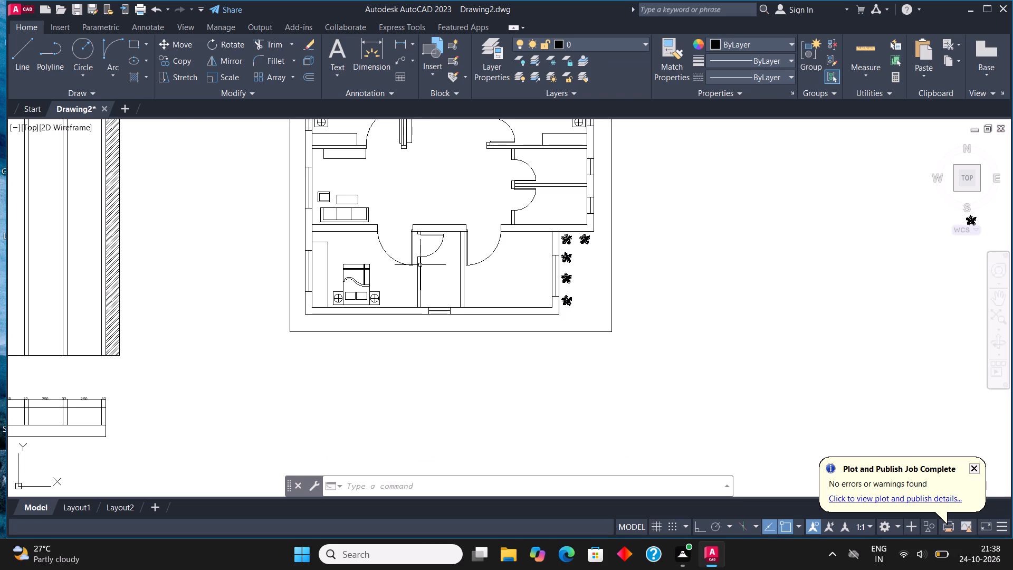
scroll(498, 279, down, 1)
middle_drag(493, 279, 484, 298)
scroll(488, 349, down, 2)
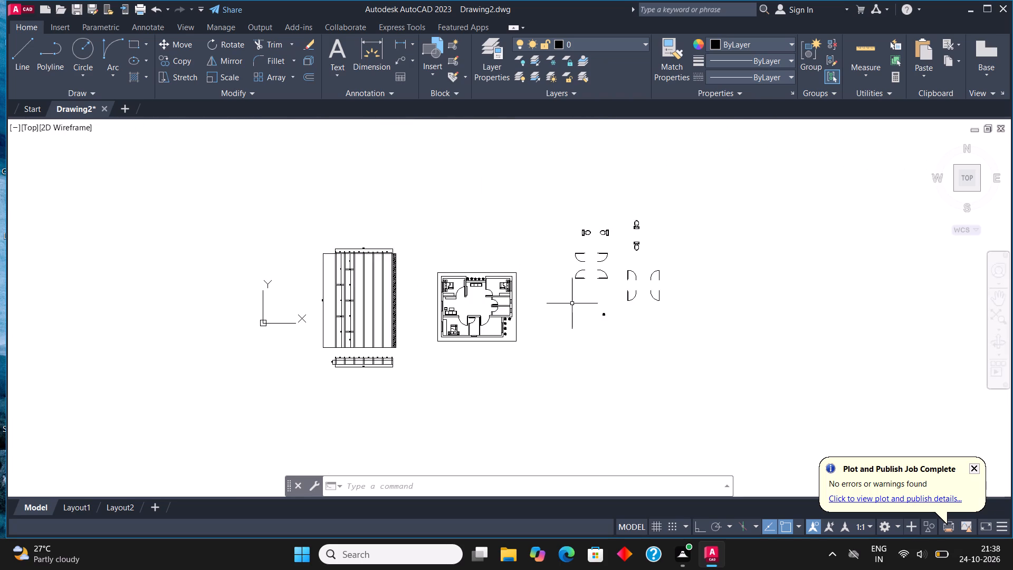
scroll(574, 303, up, 2)
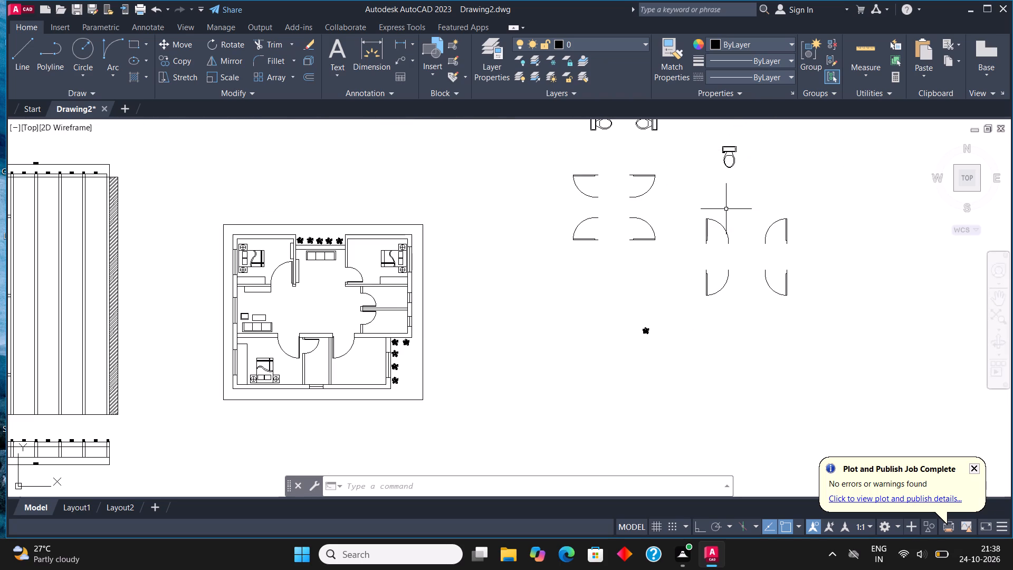
scroll(728, 224, down, 3)
scroll(711, 189, up, 4)
scroll(791, 240, up, 1)
click(803, 249)
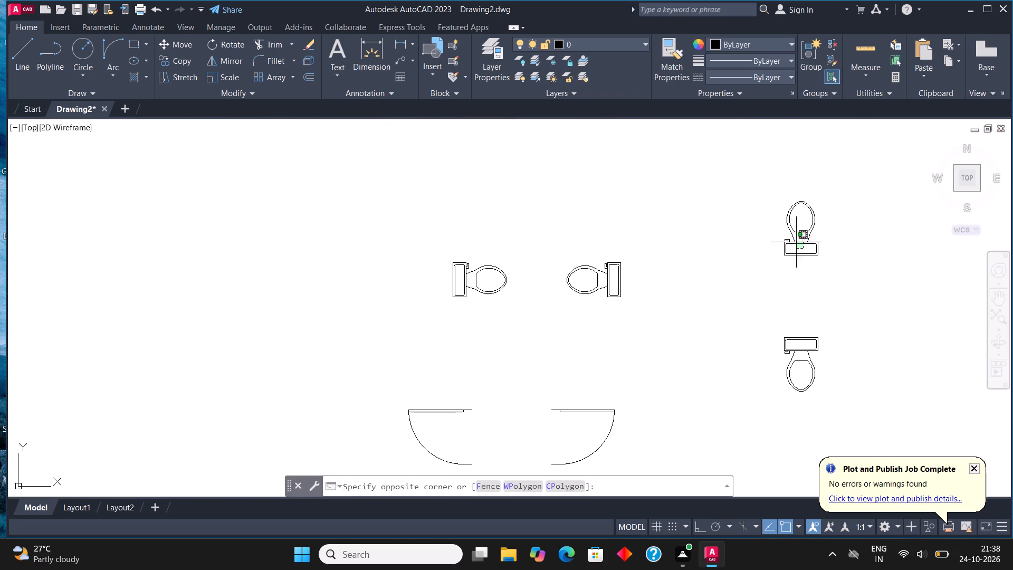
click(781, 231)
click(187, 63)
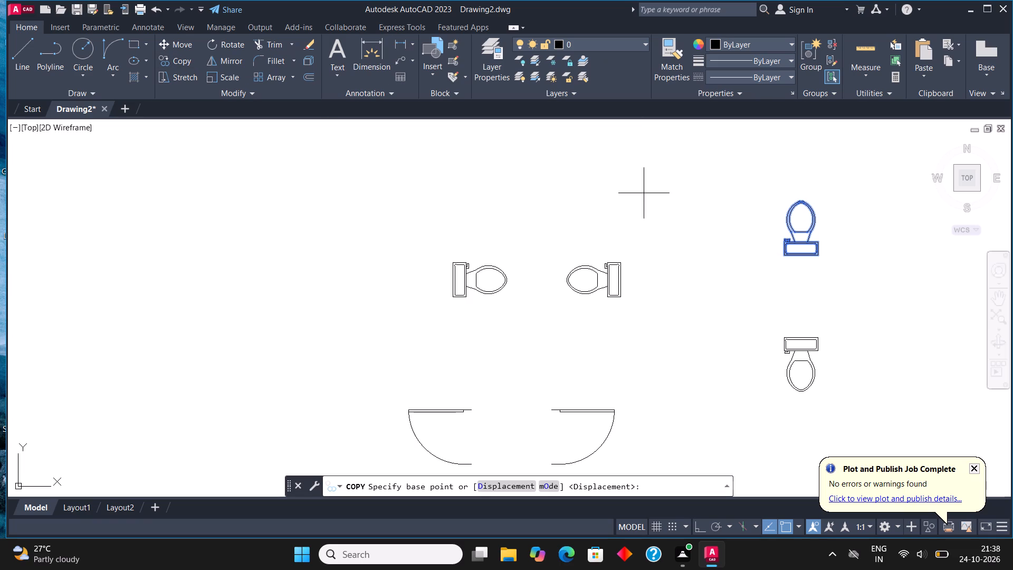
scroll(780, 252, up, 3)
click(852, 264)
scroll(597, 366, down, 2)
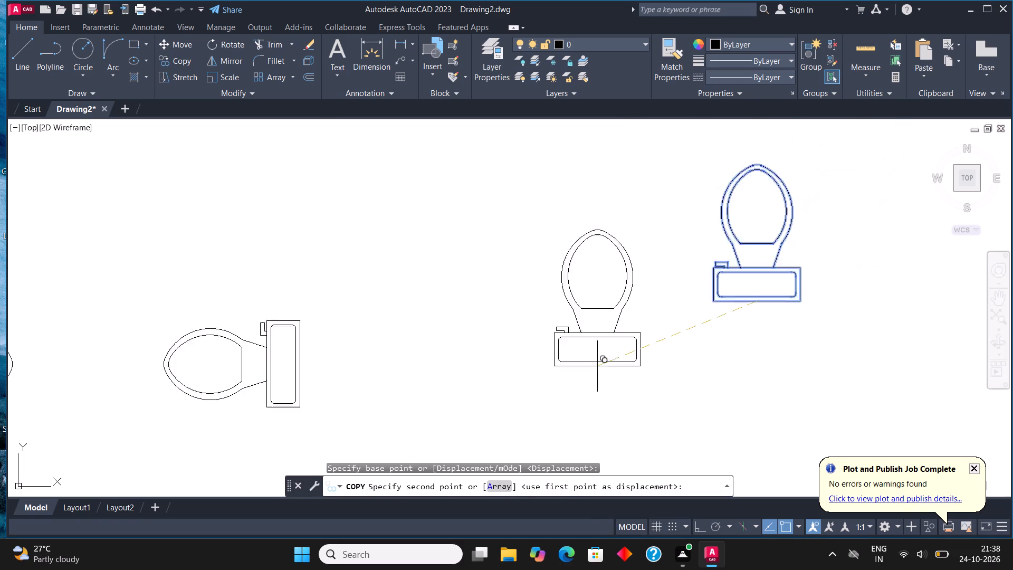
scroll(600, 367, down, 2)
scroll(696, 302, down, 3)
scroll(521, 420, up, 6)
scroll(563, 367, up, 2)
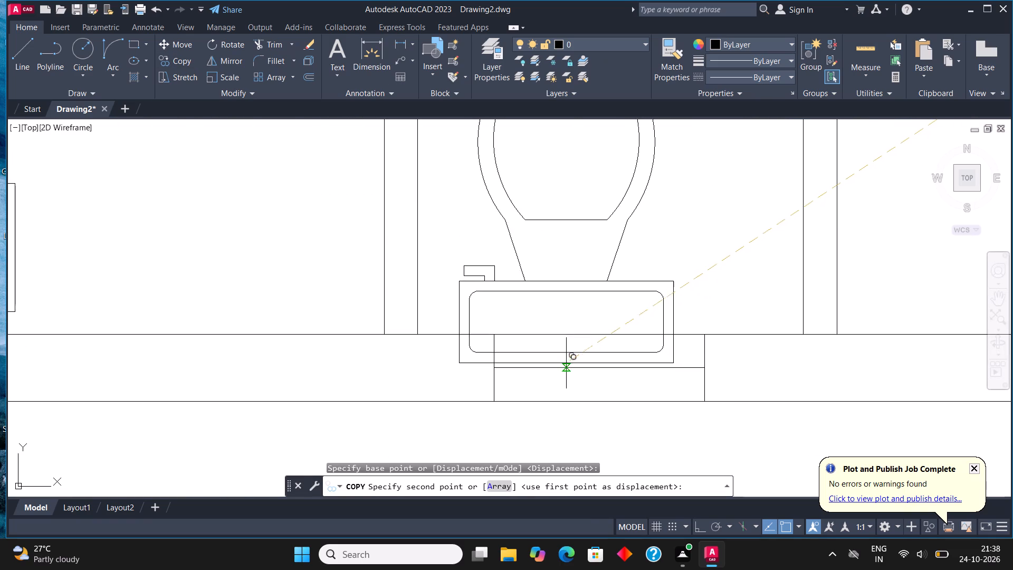
click(605, 338)
scroll(468, 402, down, 4)
key(Escape)
Copy the toilet with its tank on the right into both right-hand bathrooms, at their windows.
scroll(473, 412, down, 3)
scroll(677, 243, up, 3)
click(687, 267)
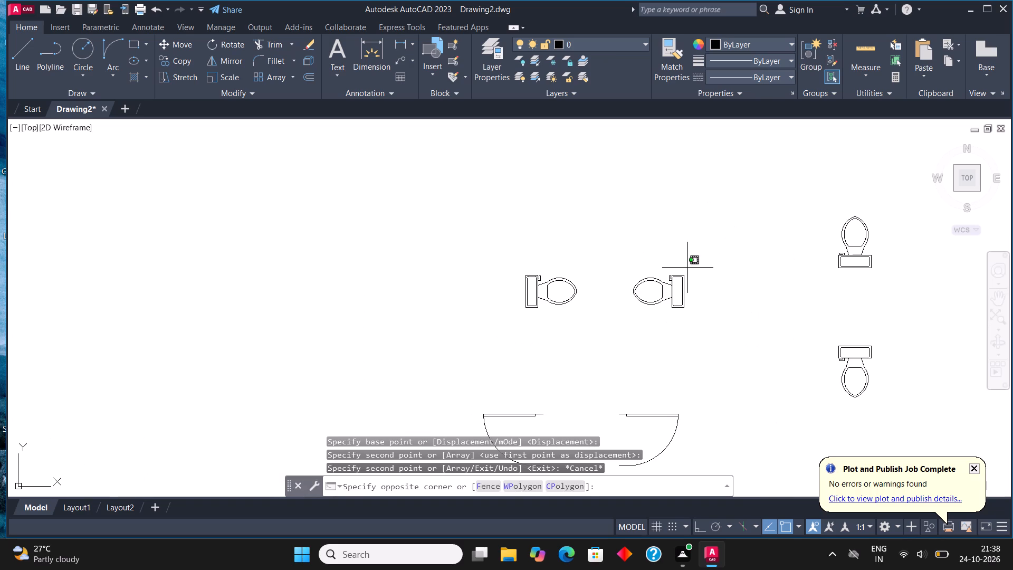
click(649, 334)
click(180, 61)
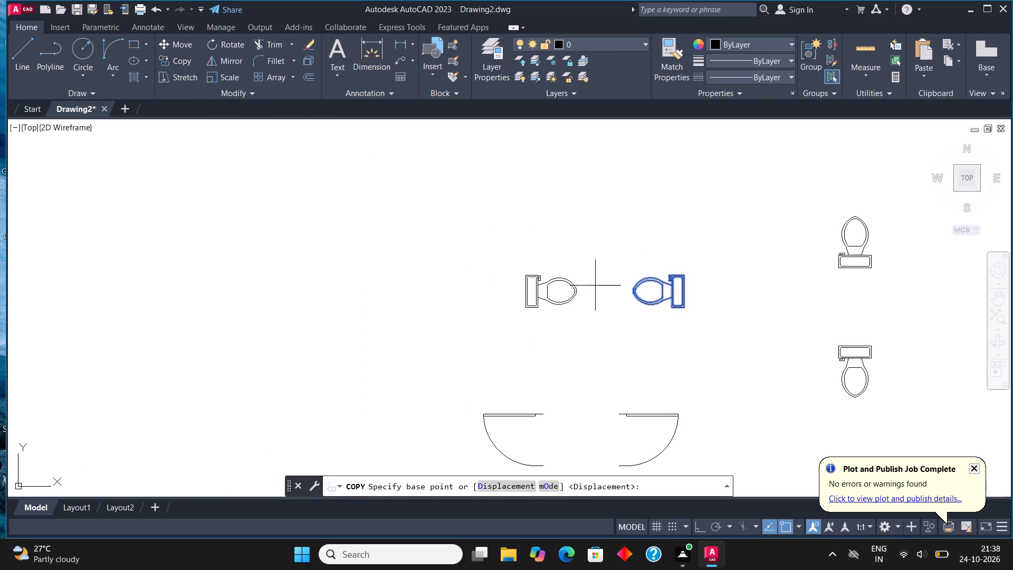
scroll(700, 292, up, 4)
click(576, 280)
scroll(767, 210, down, 6)
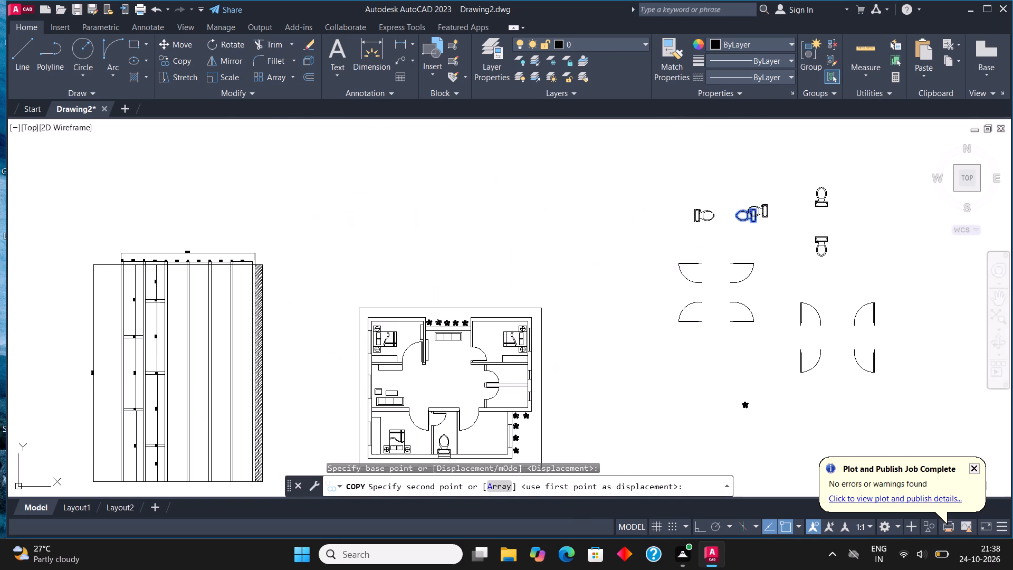
scroll(538, 382, up, 4)
scroll(479, 341, up, 2)
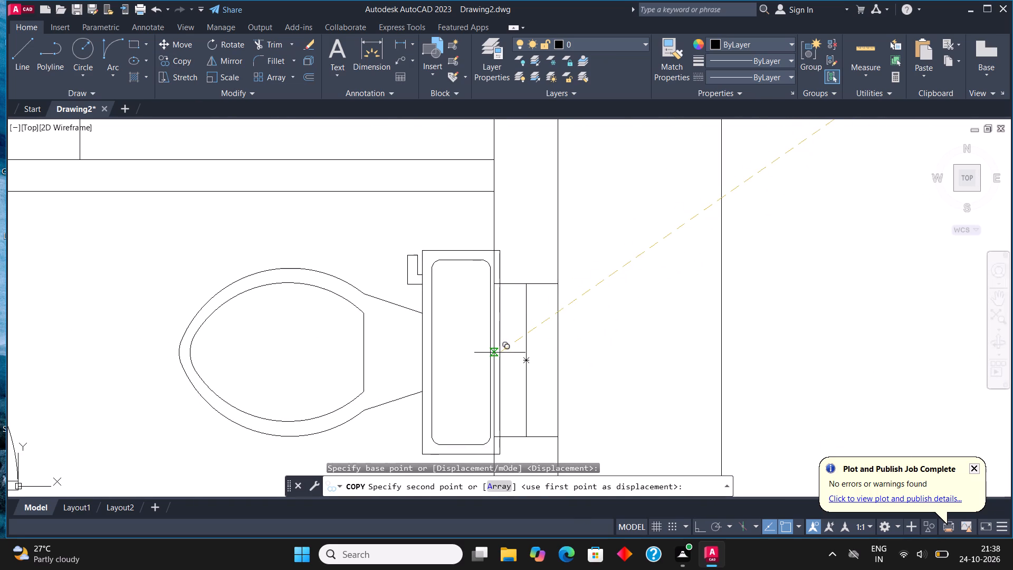
click(494, 352)
scroll(595, 272, down, 4)
scroll(574, 327, up, 3)
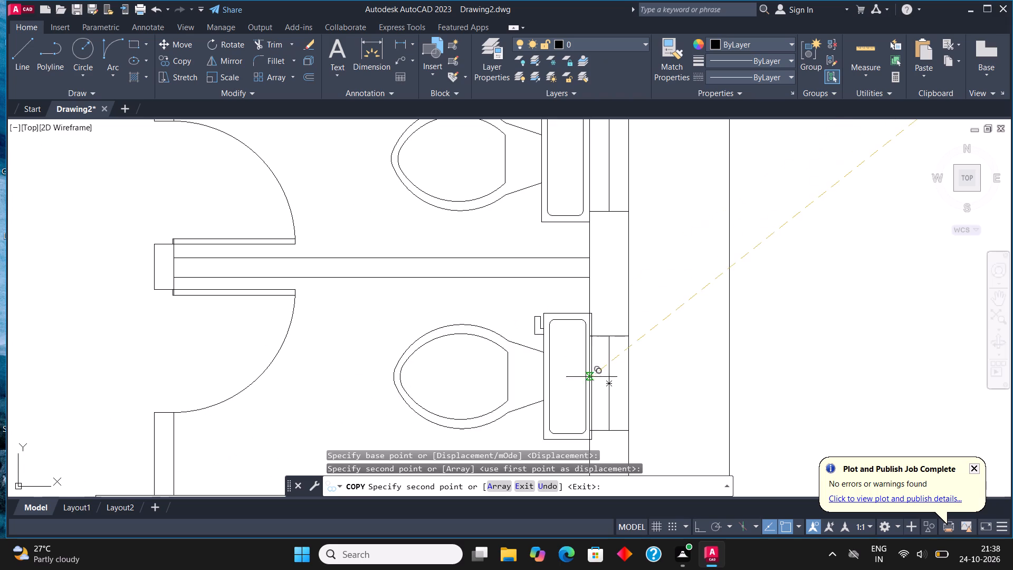
click(617, 333)
key(Escape)
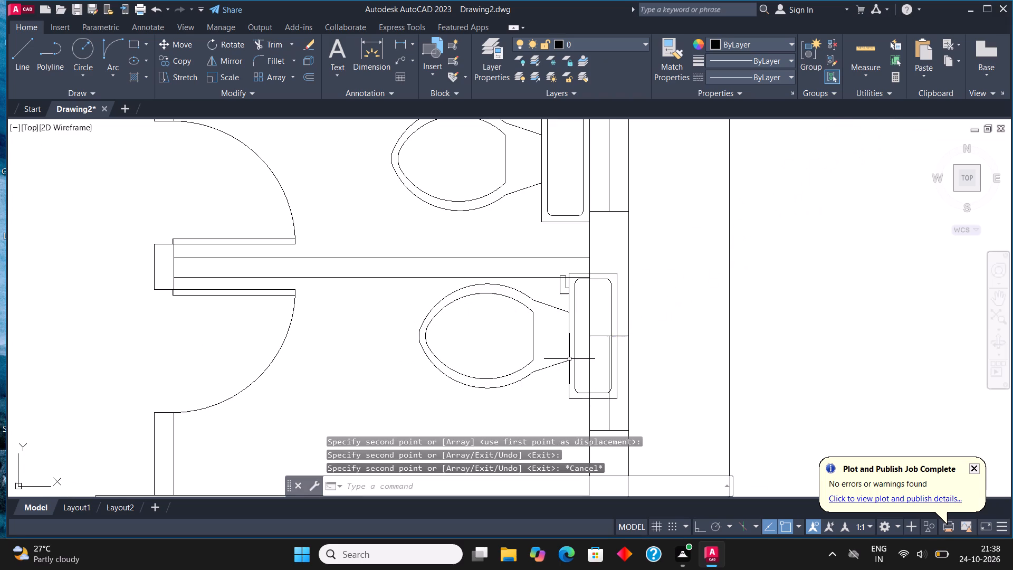
Move the toilet in the lower right-hand bathroom down and left so its tank sits against the wall's inner face.
click(569, 359)
click(174, 44)
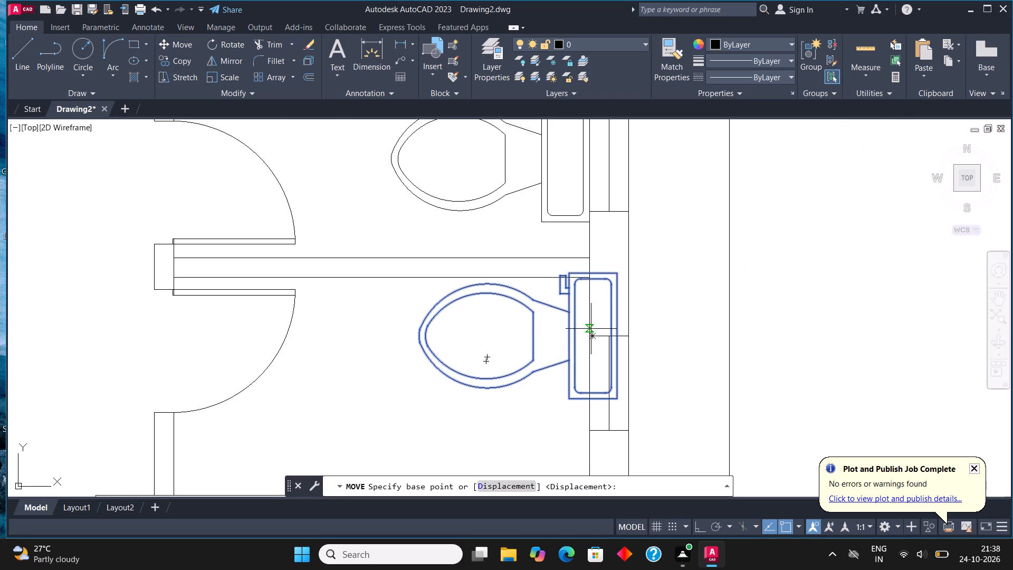
click(616, 343)
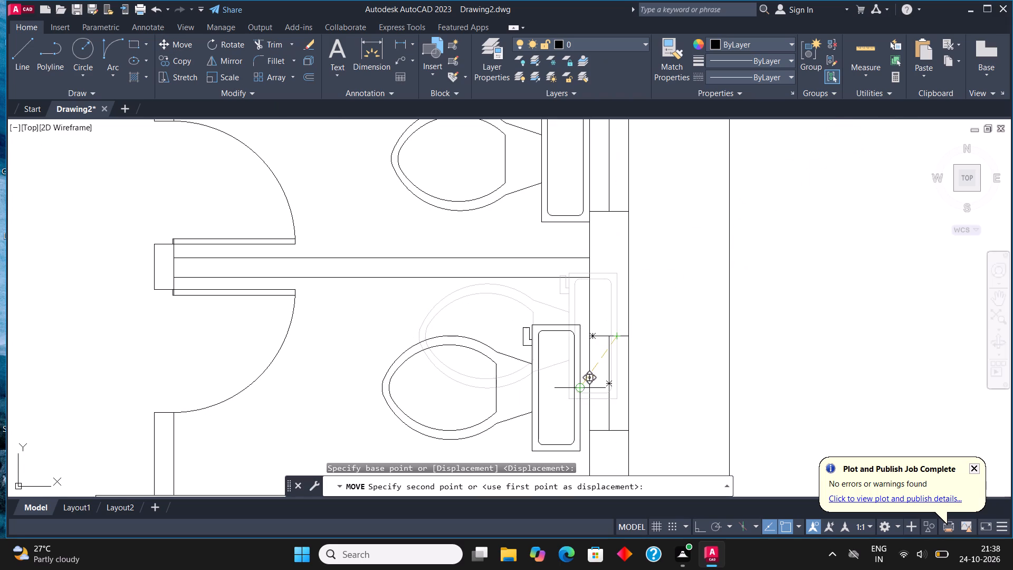
click(587, 391)
Draw a narrow cabinet rectangle in the lower-right room's bottom-right corner, running up along the window wall.
scroll(605, 282, down, 3)
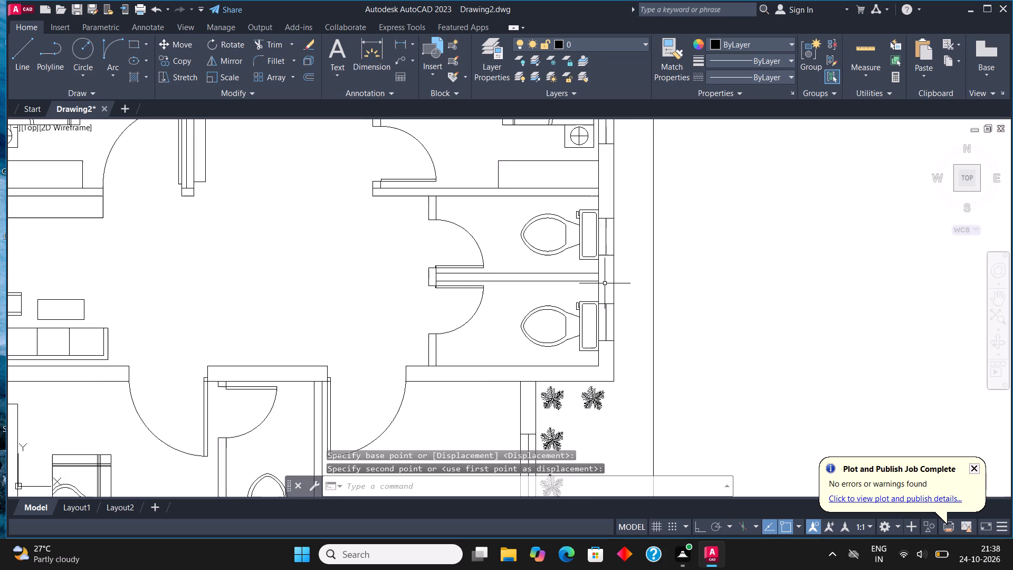
scroll(530, 313, down, 2)
scroll(535, 369, up, 2)
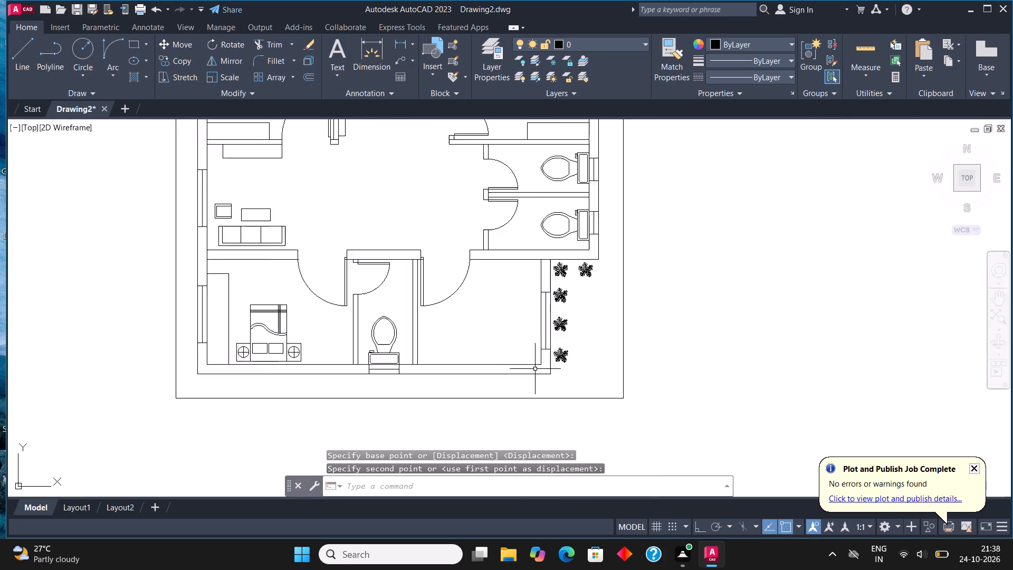
scroll(535, 369, up, 1)
click(133, 43)
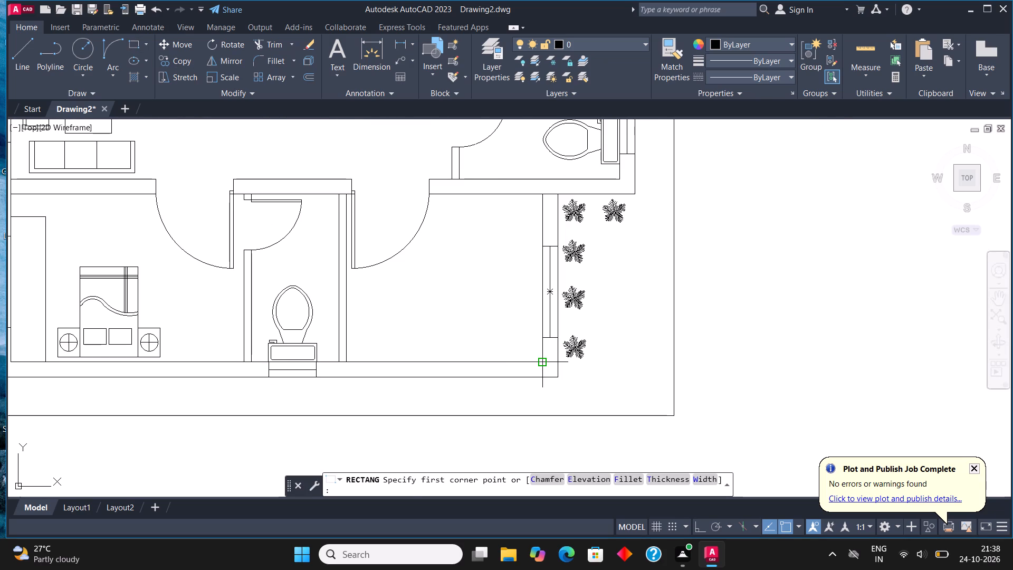
click(543, 360)
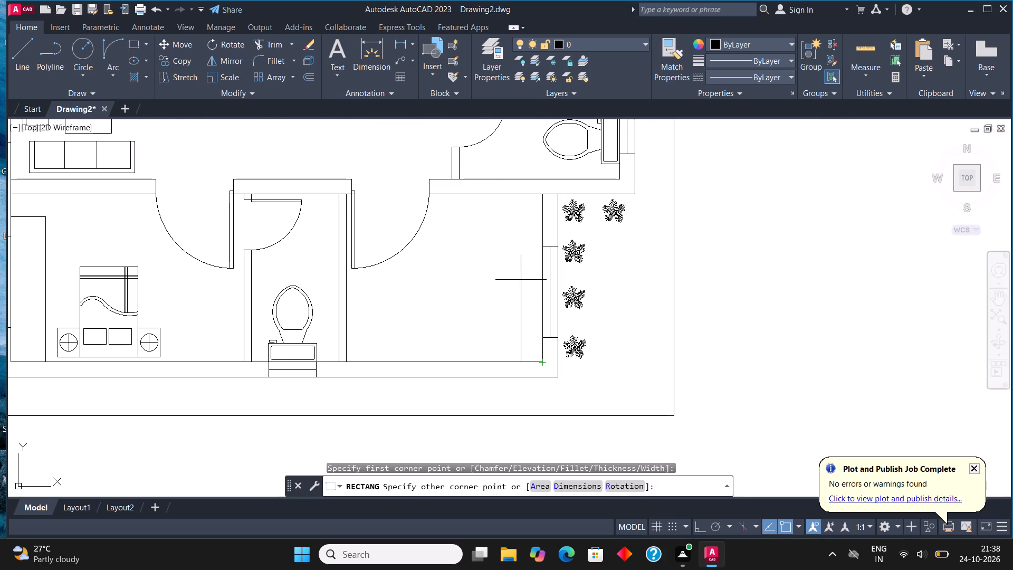
click(520, 278)
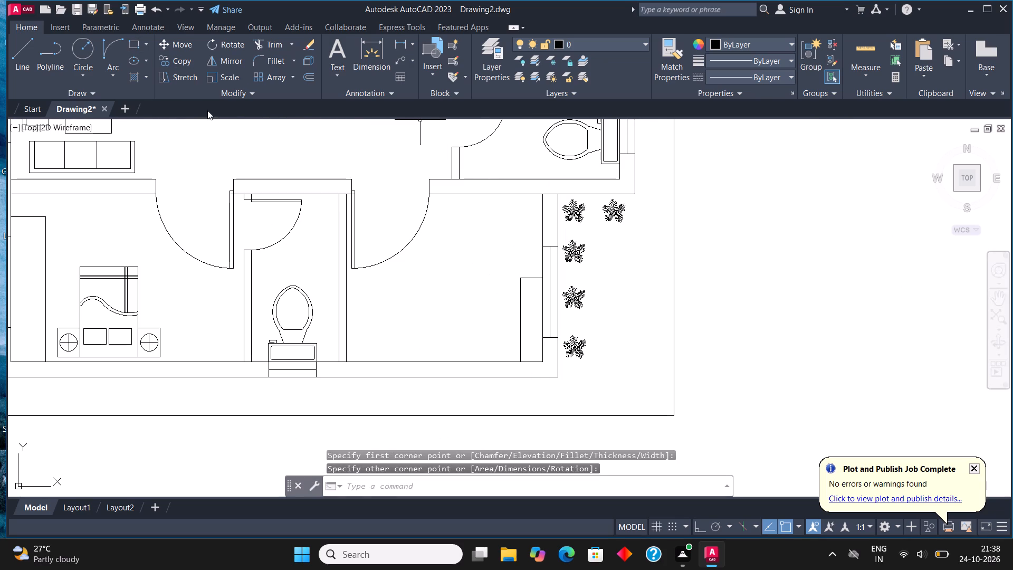
Draw a shorter cabinet rectangle in the lower-right room's bottom-left corner, against the wall shared with the bathroom.
click(131, 42)
click(344, 364)
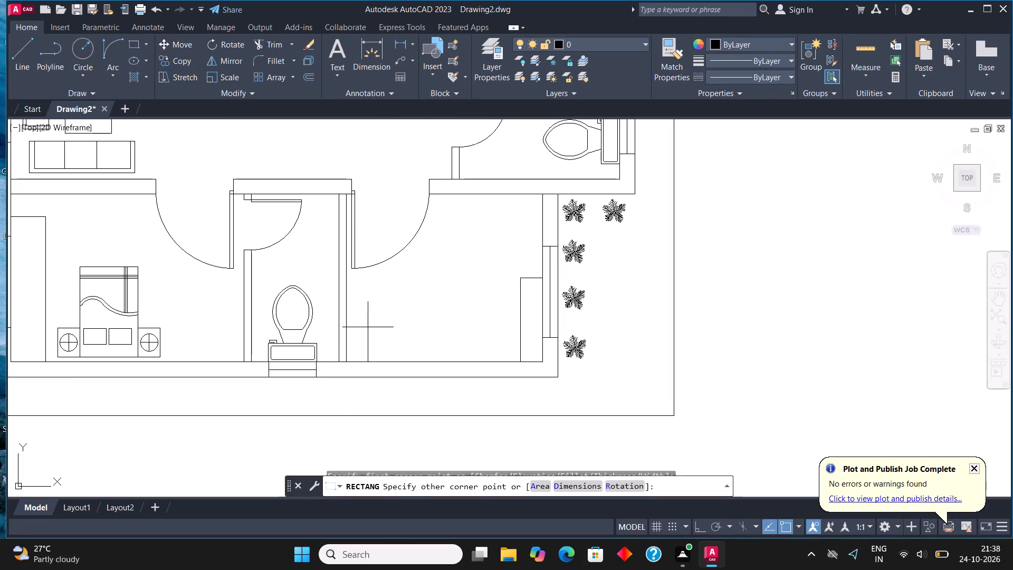
click(370, 307)
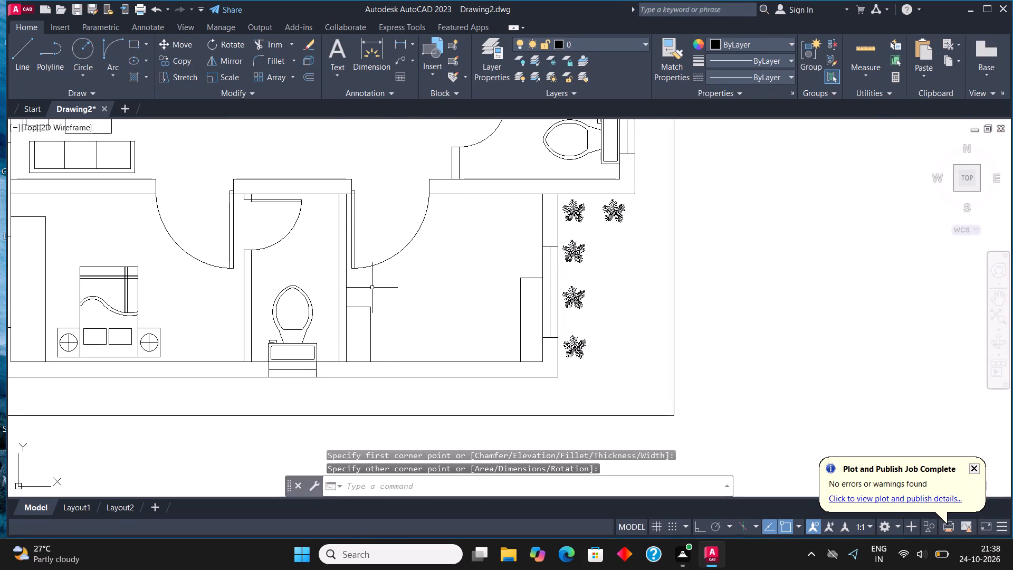
Draw a small rectangle just above the lower-right room's left-hand cabinet, same width, against the wall shared with the bathroom.
scroll(369, 278, up, 2)
click(135, 44)
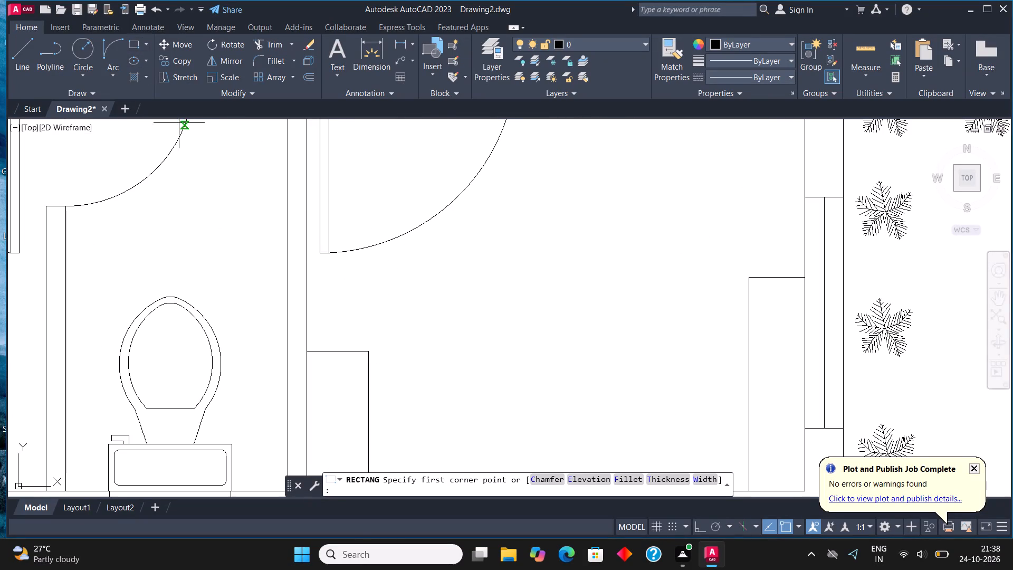
click(309, 343)
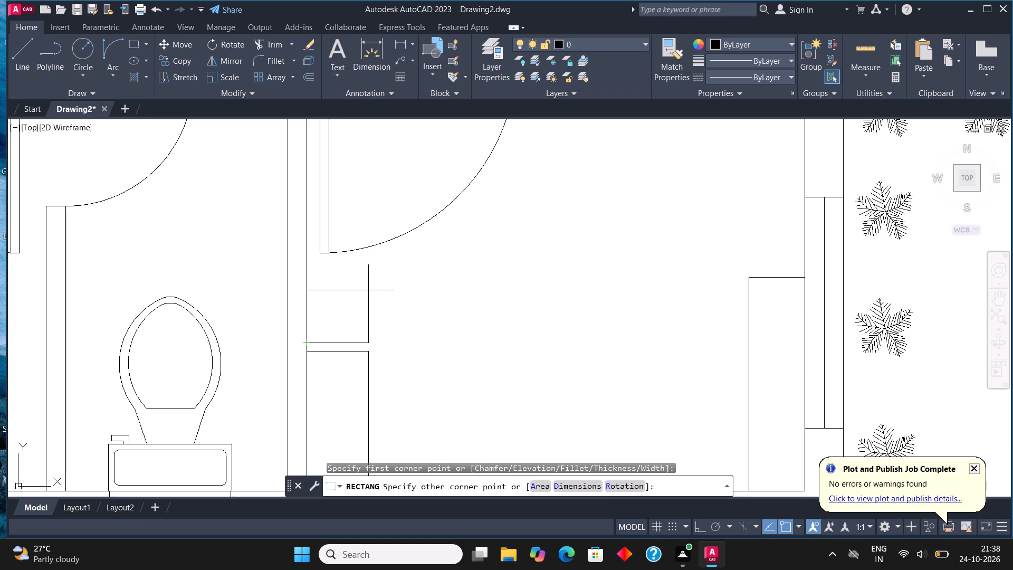
click(368, 290)
Draw a long, shallow cabinet rectangle along the lower-right room's top wall, starting from its top-right inner corner.
scroll(435, 410, down, 3)
scroll(548, 306, up, 2)
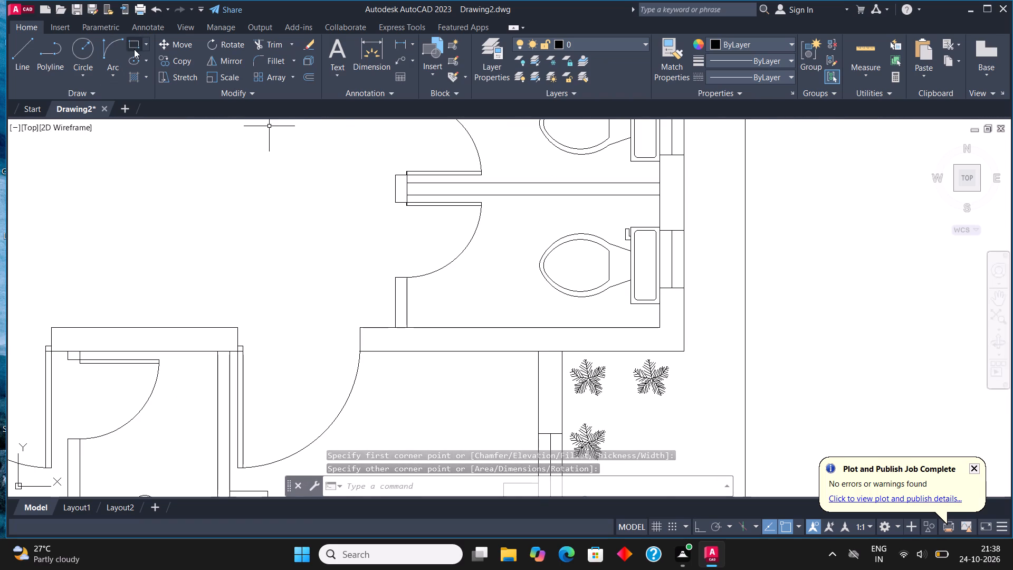
click(134, 50)
middle_drag(346, 296, 356, 263)
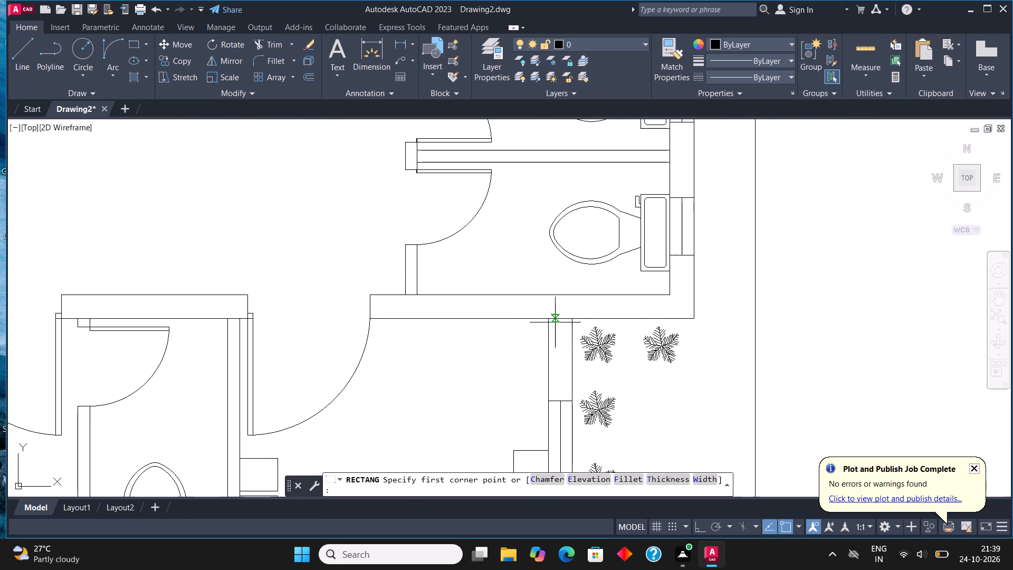
click(549, 320)
click(432, 347)
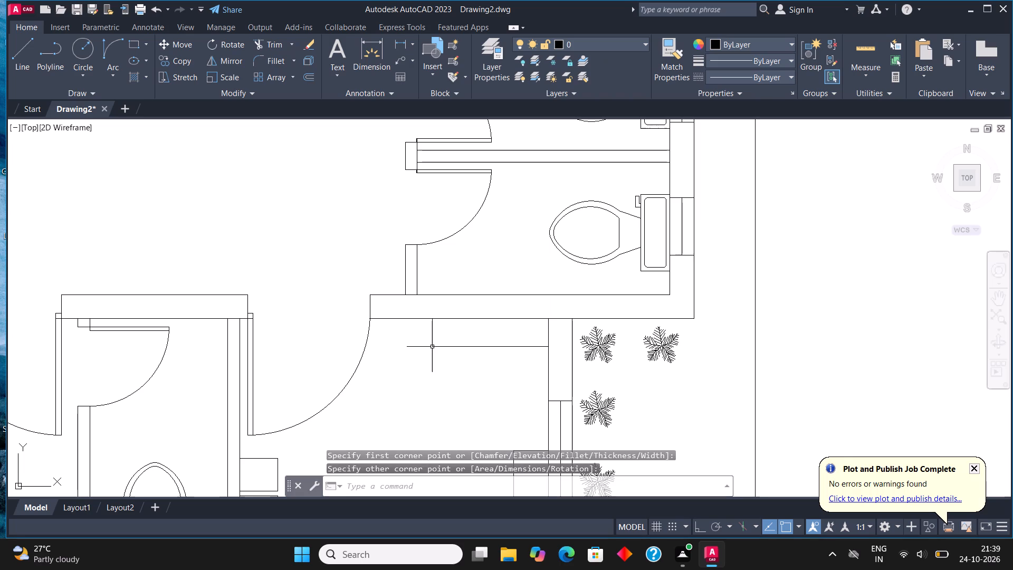
Draw a wide dining table rectangle in the open centre of the hall, between the seating area and the bathrooms.
scroll(461, 417, down, 3)
scroll(403, 361, up, 1)
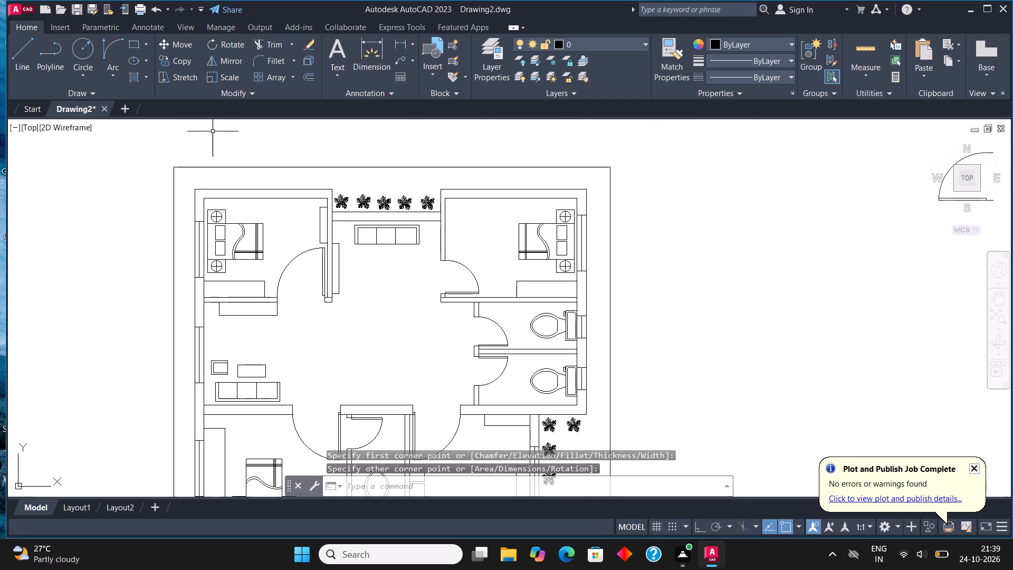
click(137, 42)
middle_drag(283, 318, 372, 335)
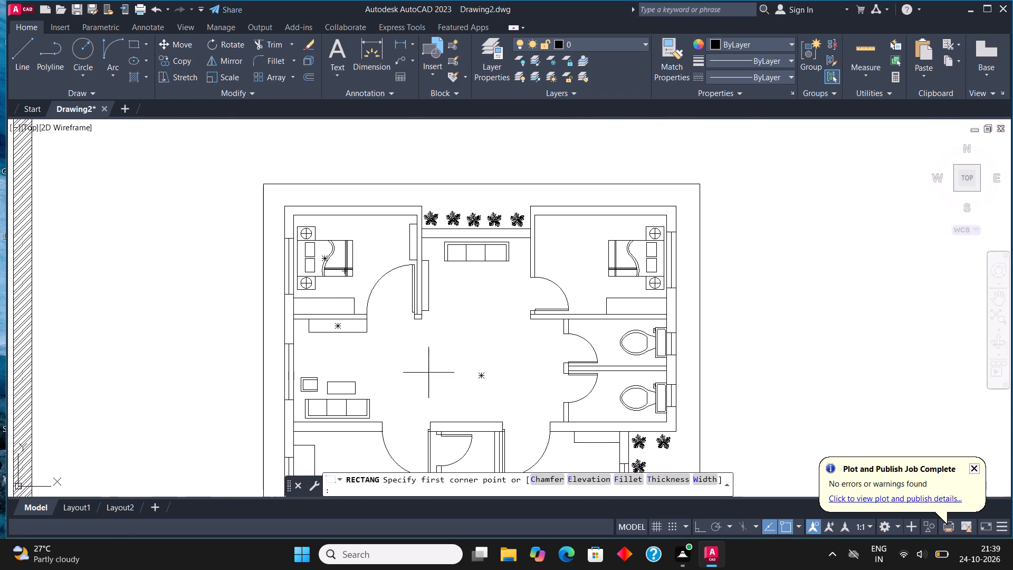
scroll(467, 380, up, 2)
click(384, 318)
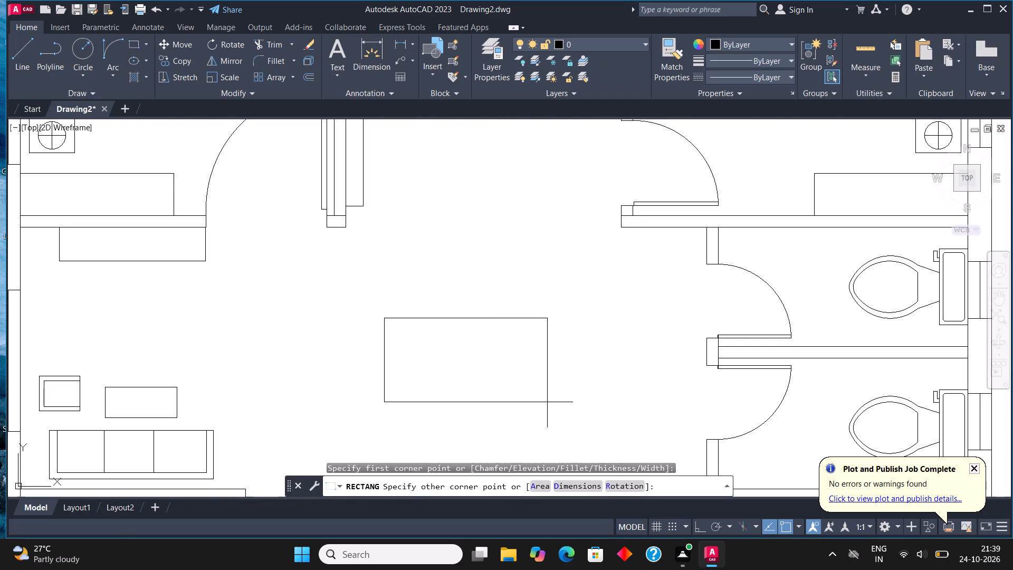
click(568, 402)
Draw a small, nearly square chair rectangle on the dining table's upper edge, near its left end.
scroll(444, 364, down, 4)
scroll(484, 370, up, 4)
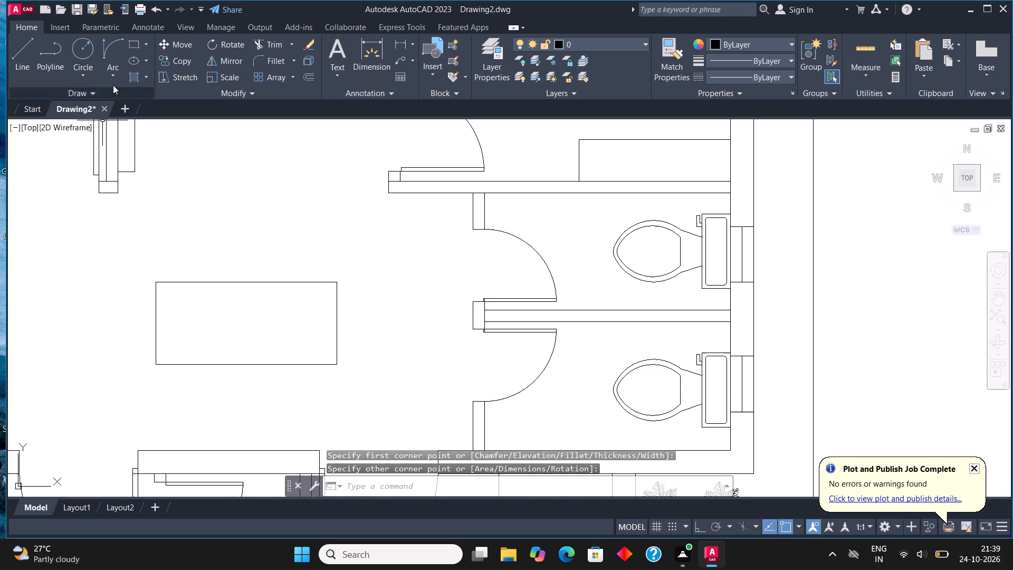
click(138, 43)
middle_drag(197, 258, 283, 294)
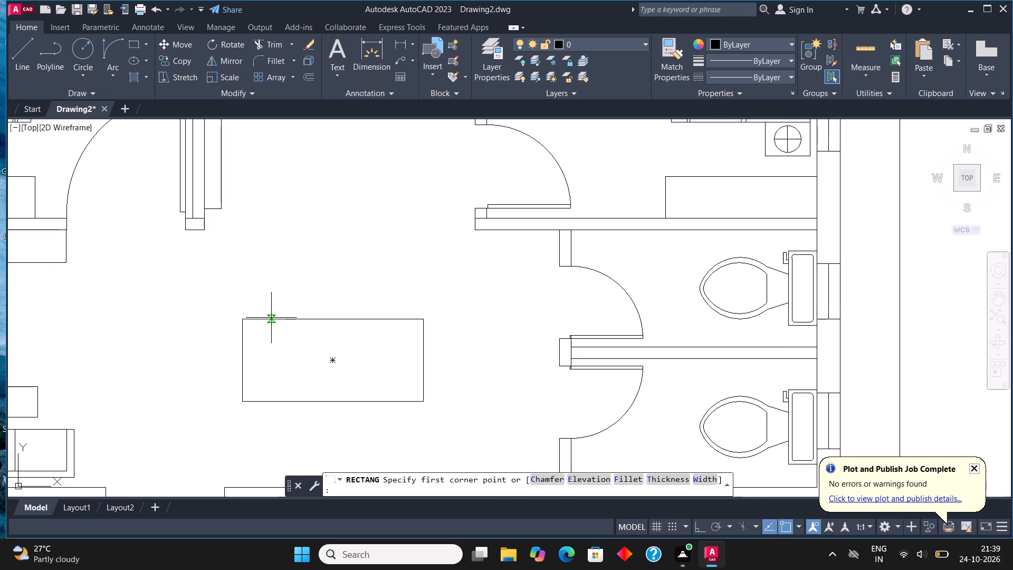
click(271, 318)
click(317, 277)
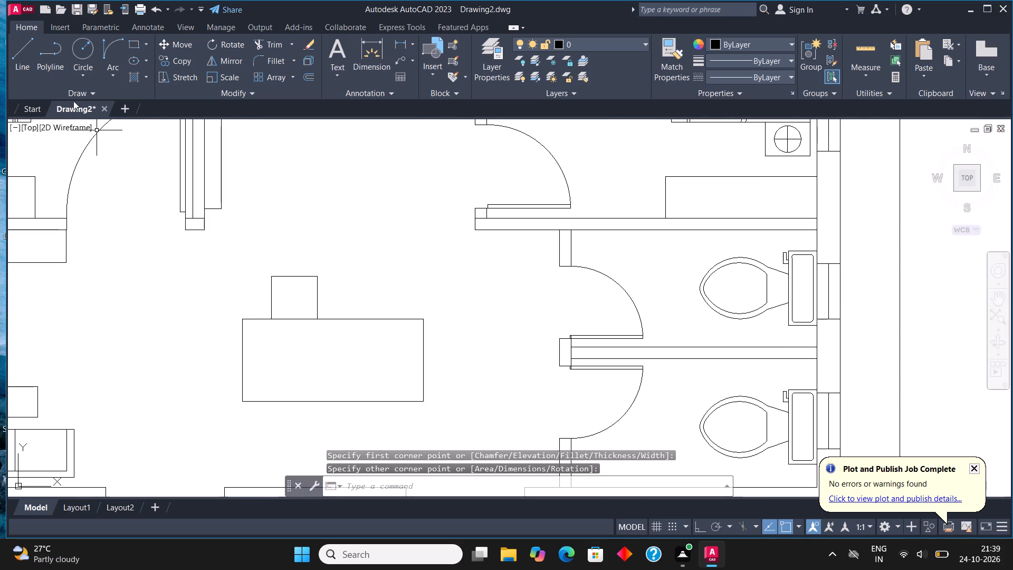
Draw a three-sided inset line inside the chair, about 75 wide and straight-sided, open toward the table.
click(22, 46)
scroll(273, 302, up, 2)
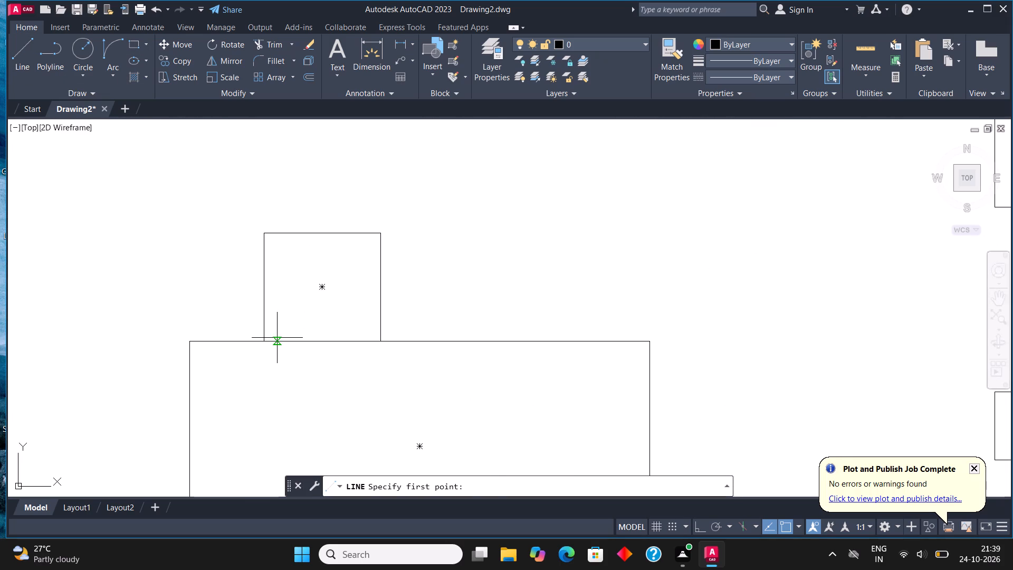
click(277, 338)
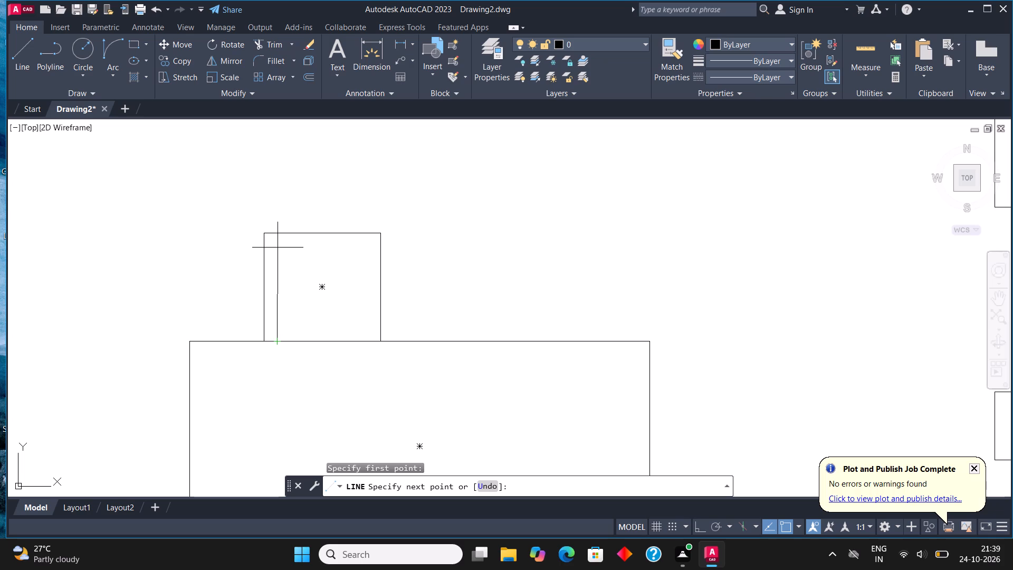
key(F8)
click(278, 245)
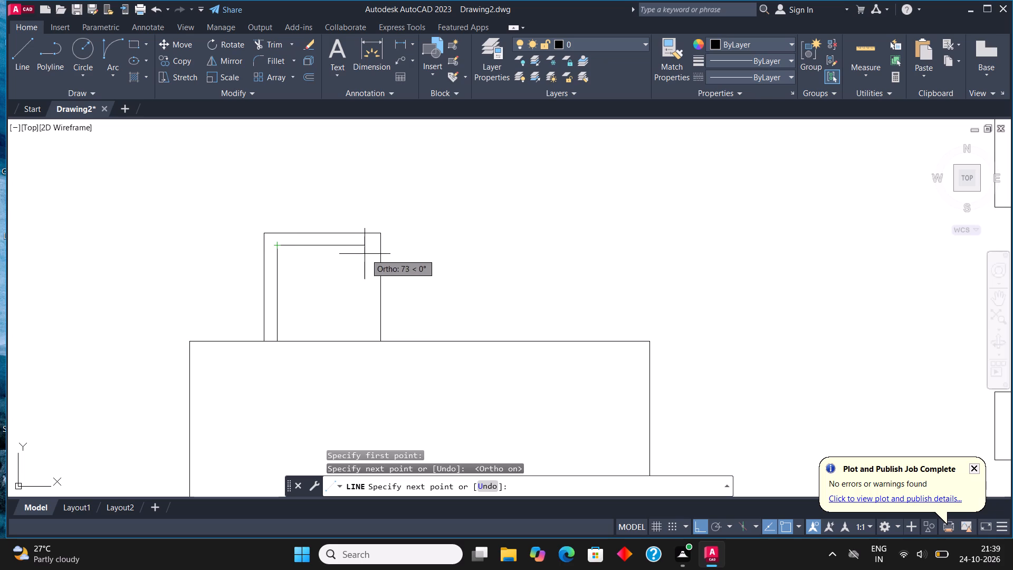
click(368, 249)
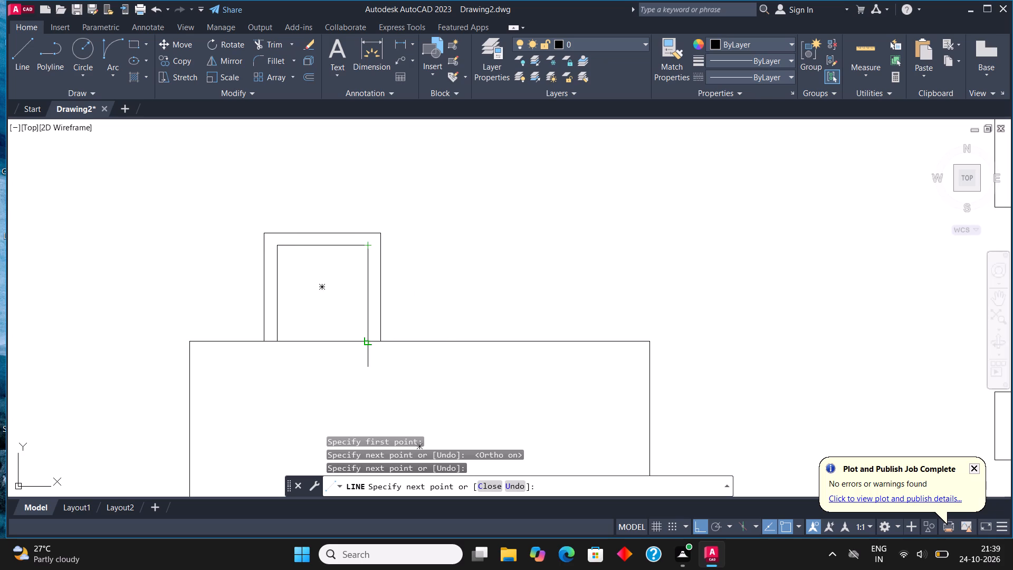
click(366, 338)
key(Escape)
Copy the chair with its inset lines horizontally along the table's upper edge to the table's right half.
drag(419, 291, 418, 285)
click(225, 208)
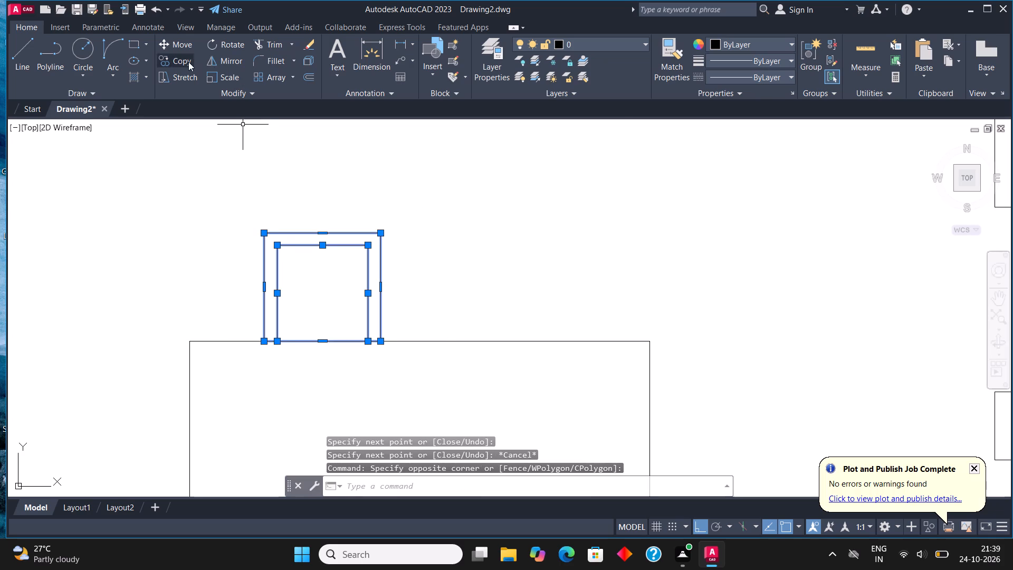
click(188, 62)
scroll(280, 210, down, 1)
click(342, 292)
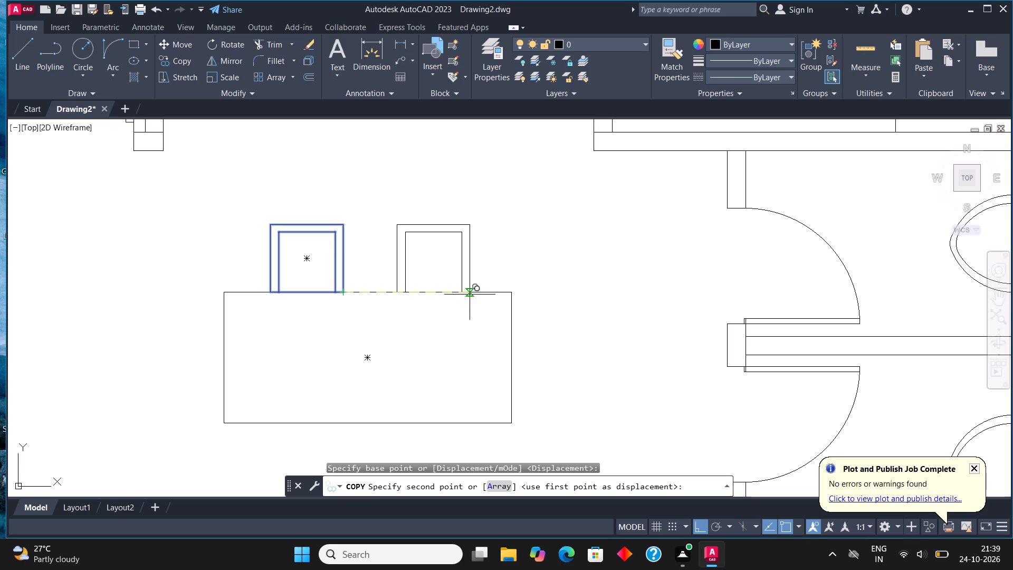
click(462, 295)
key(Escape)
Mirror both upper chairs about the table's horizontal centreline onto its lower edge, keeping the originals.
click(488, 256)
click(173, 163)
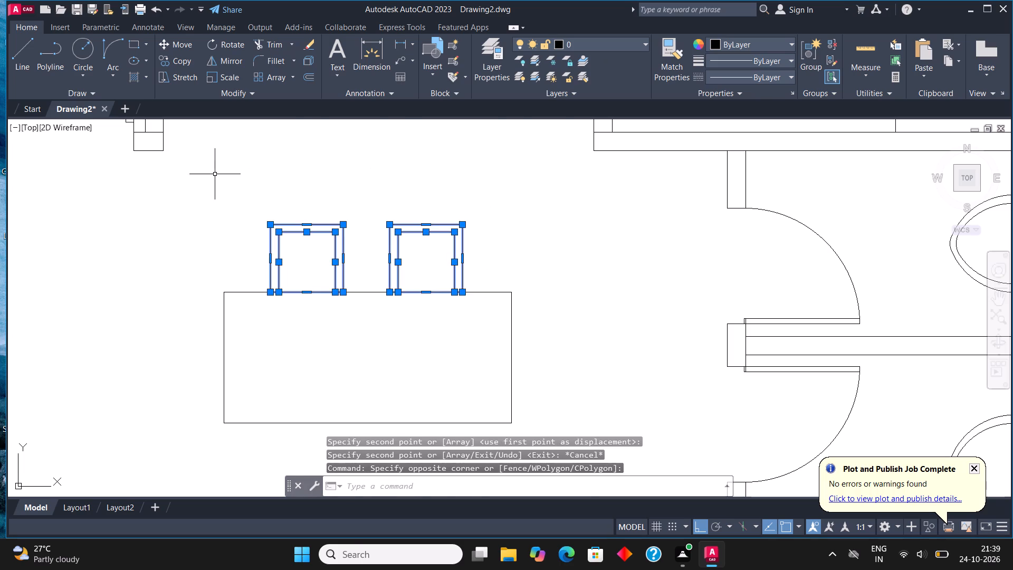
scroll(337, 191, down, 3)
scroll(342, 230, up, 2)
click(219, 62)
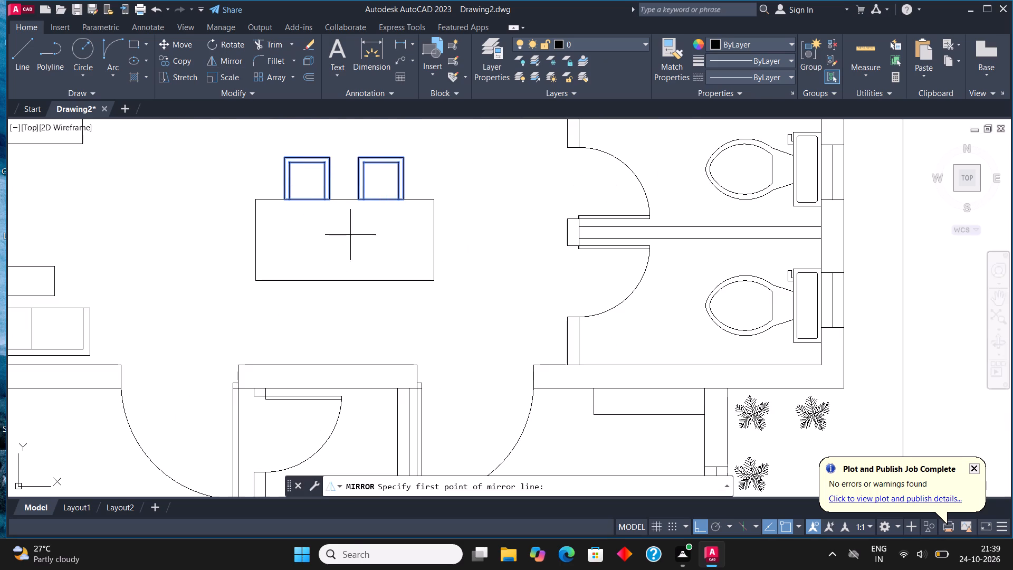
click(346, 235)
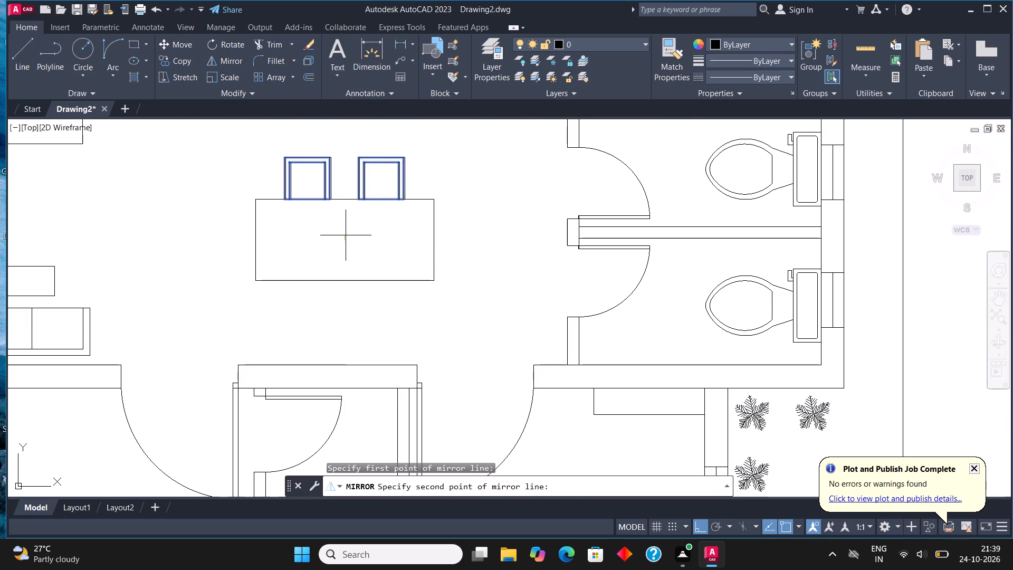
click(216, 228)
click(512, 486)
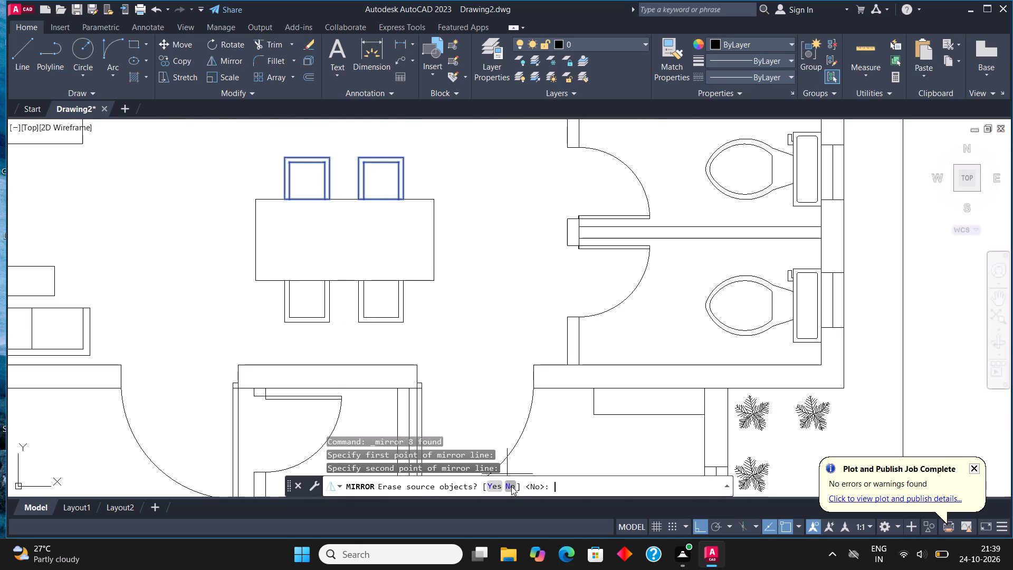
Copy the upper right-hand chair horizontally into the open space left of the dining table.
click(415, 175)
click(347, 152)
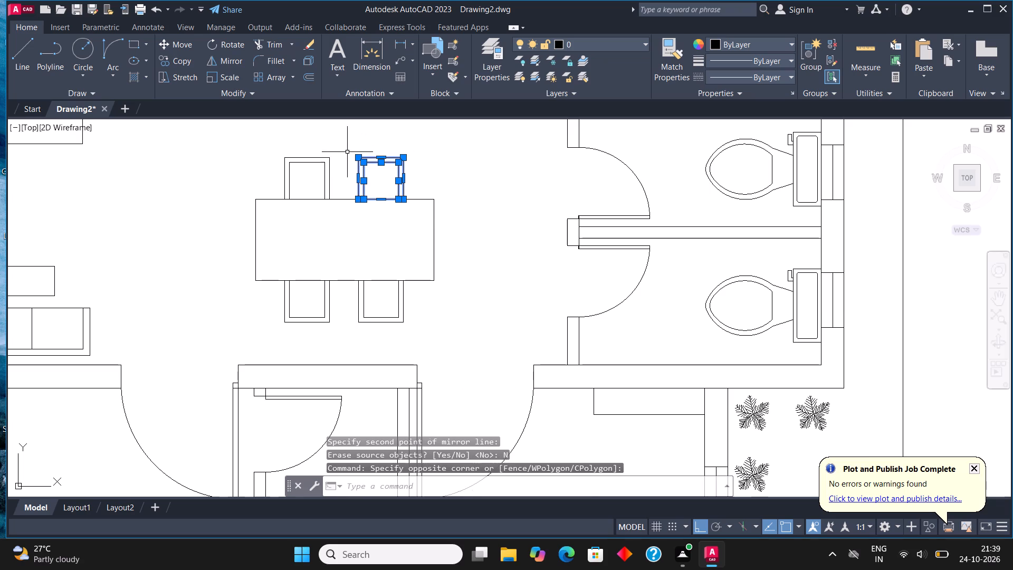
click(186, 56)
click(366, 167)
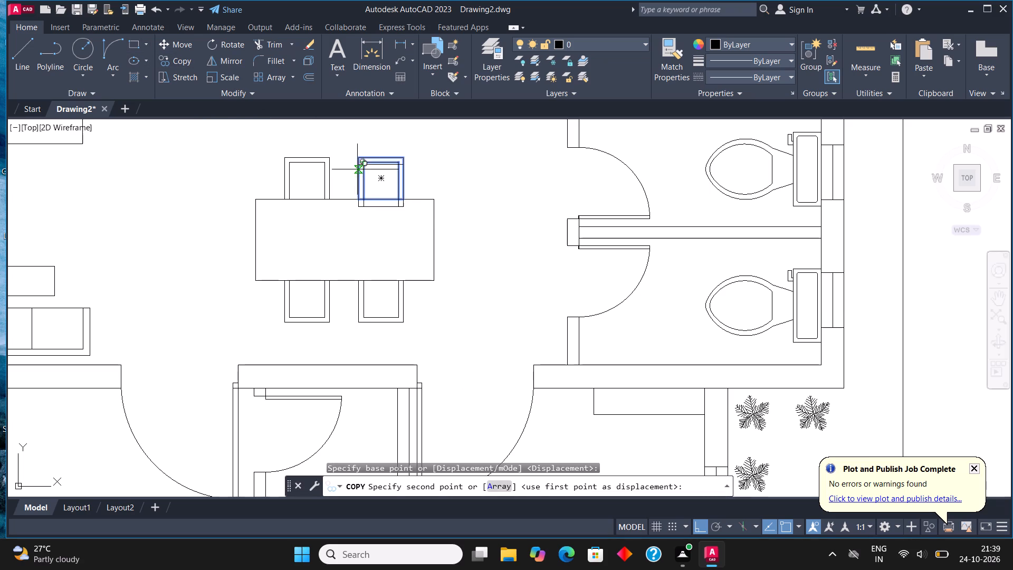
click(146, 190)
middle_drag(155, 196, 227, 224)
key(Escape)
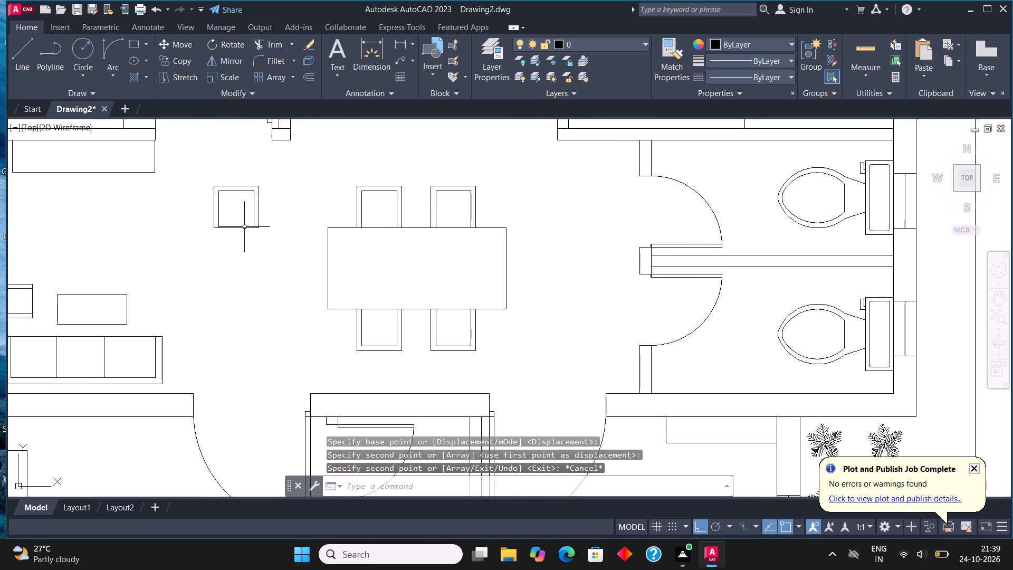
Rotate the loose chair left of the table by 90° so its open side faces the table.
click(266, 251)
click(205, 166)
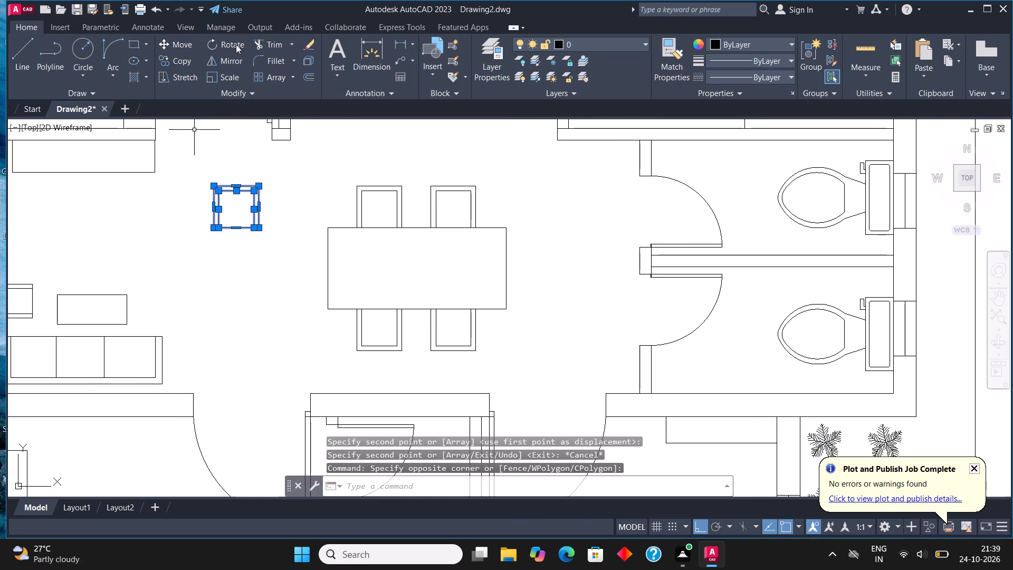
click(236, 44)
click(268, 242)
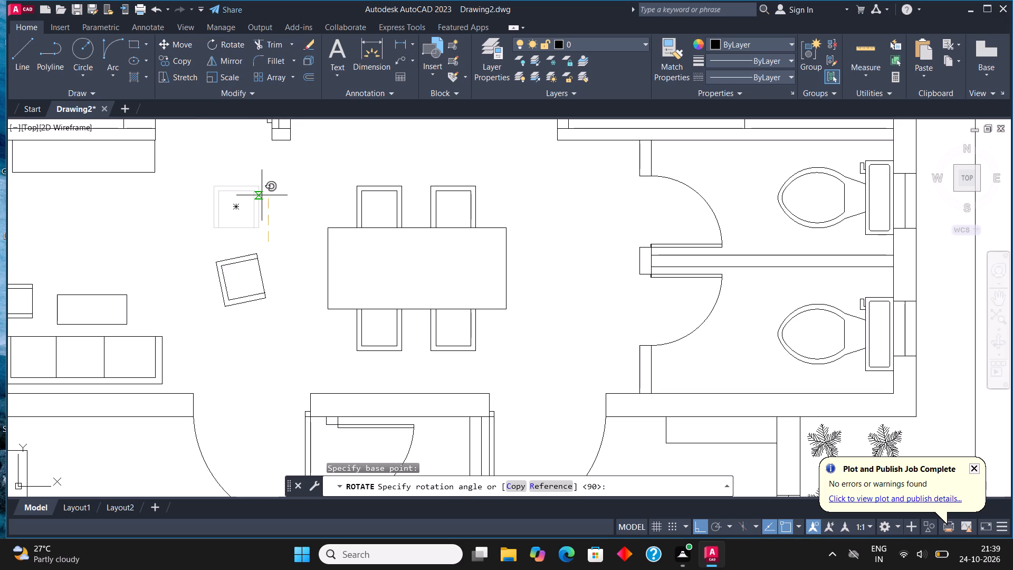
click(236, 167)
Move the rotated chair to the right so its open side sits against the table's left edge.
click(249, 316)
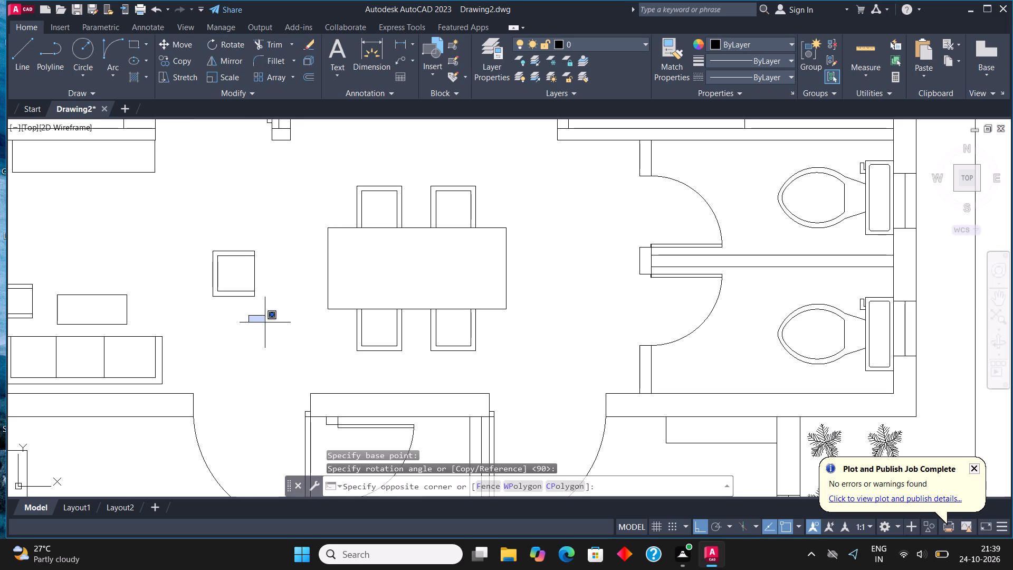
click(265, 324)
drag(275, 335, 272, 318)
click(199, 226)
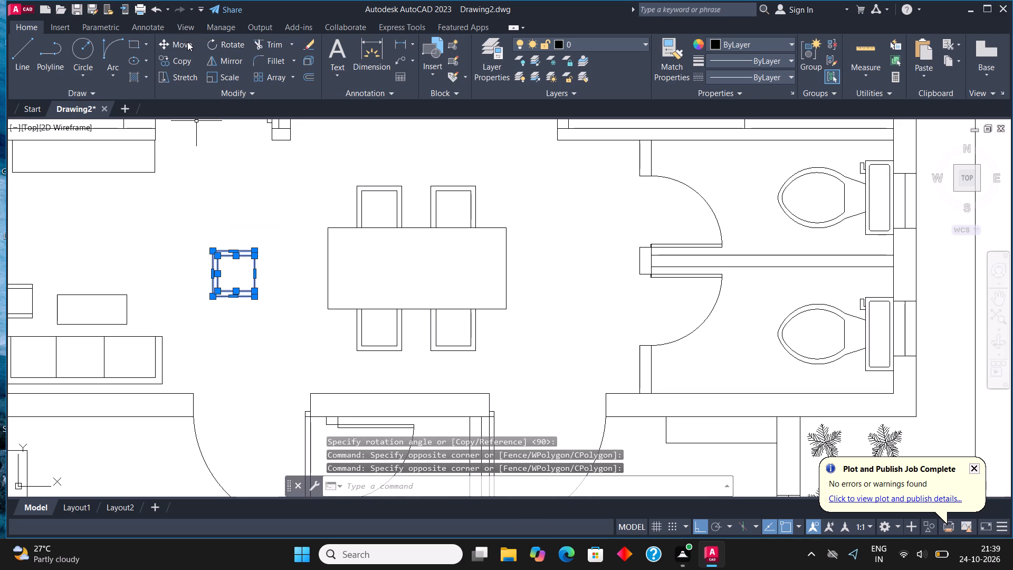
click(187, 42)
scroll(271, 271, up, 1)
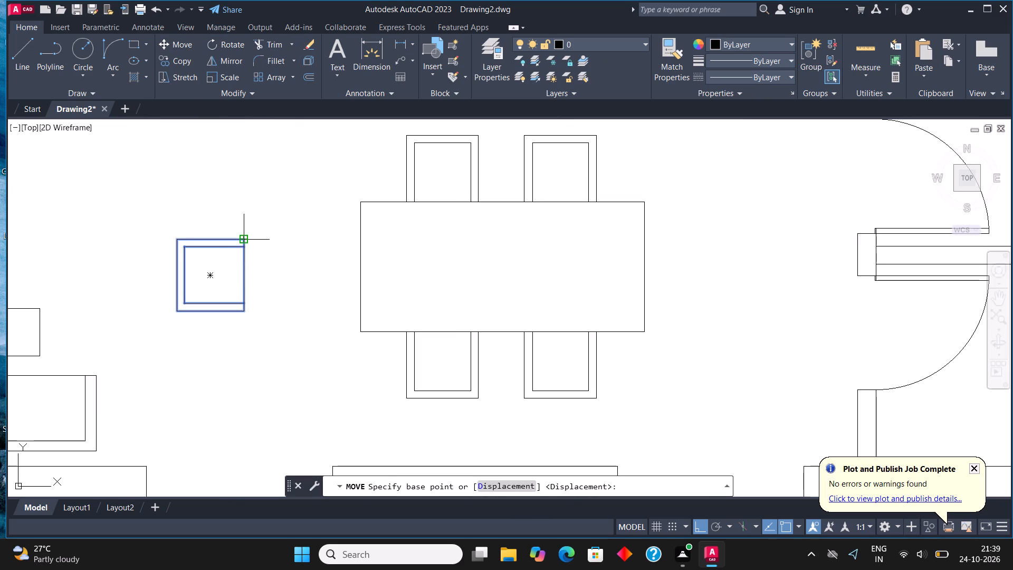
click(242, 239)
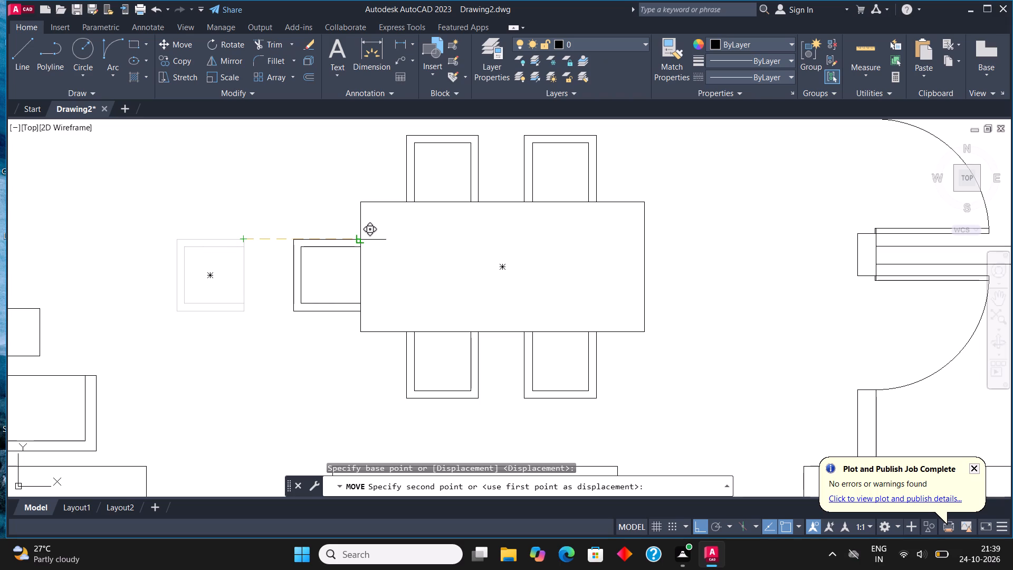
key(F8)
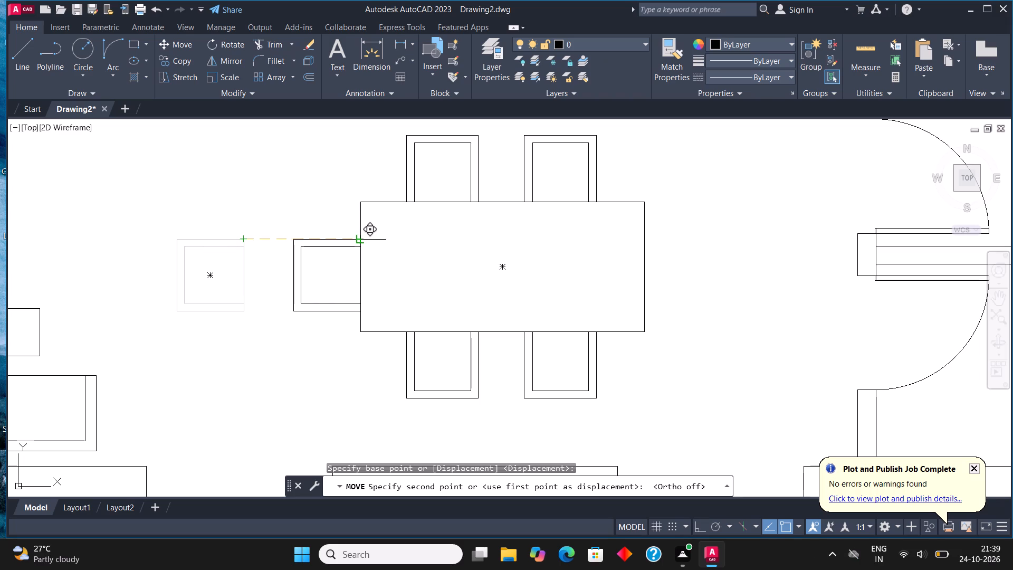
click(362, 233)
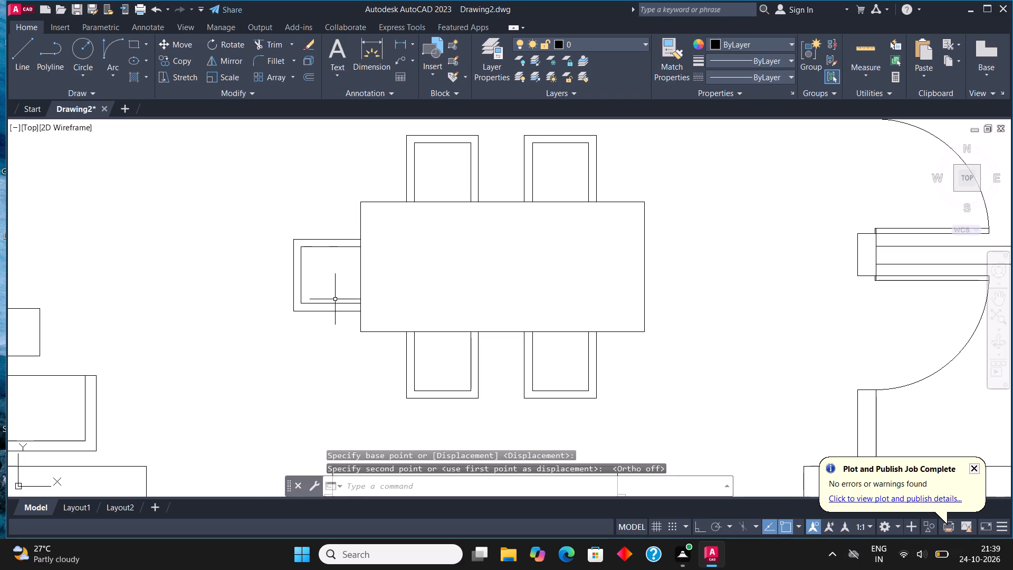
Move the chair at the table's left end slightly upward along the table edge.
drag(330, 332, 328, 322)
click(275, 212)
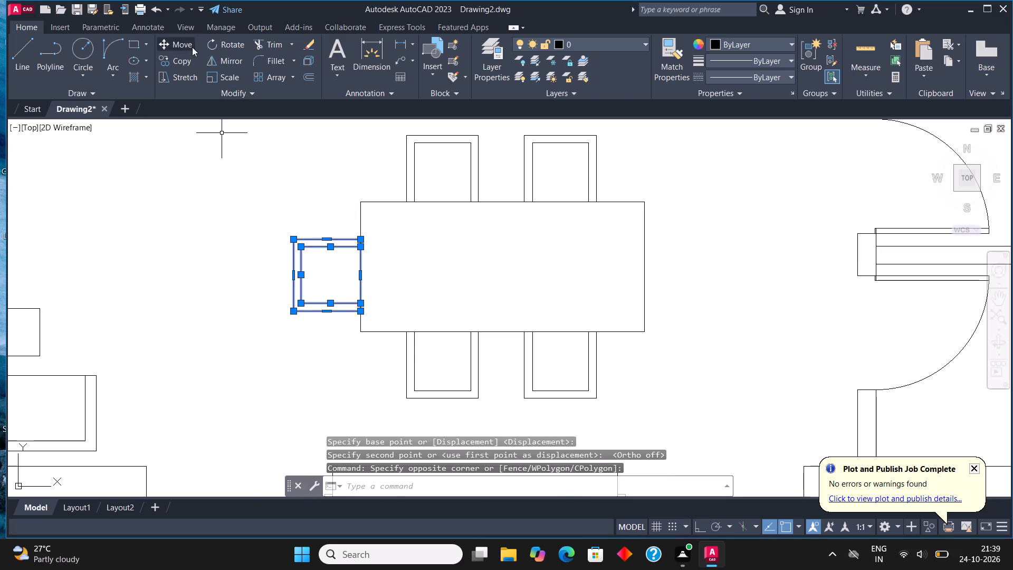
click(186, 45)
scroll(369, 269, up, 2)
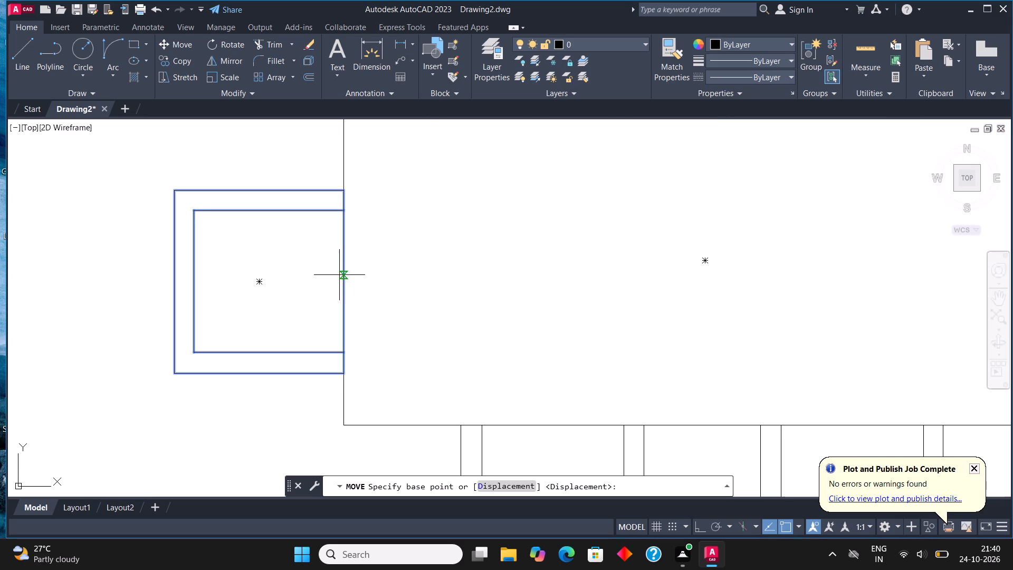
click(339, 275)
click(343, 235)
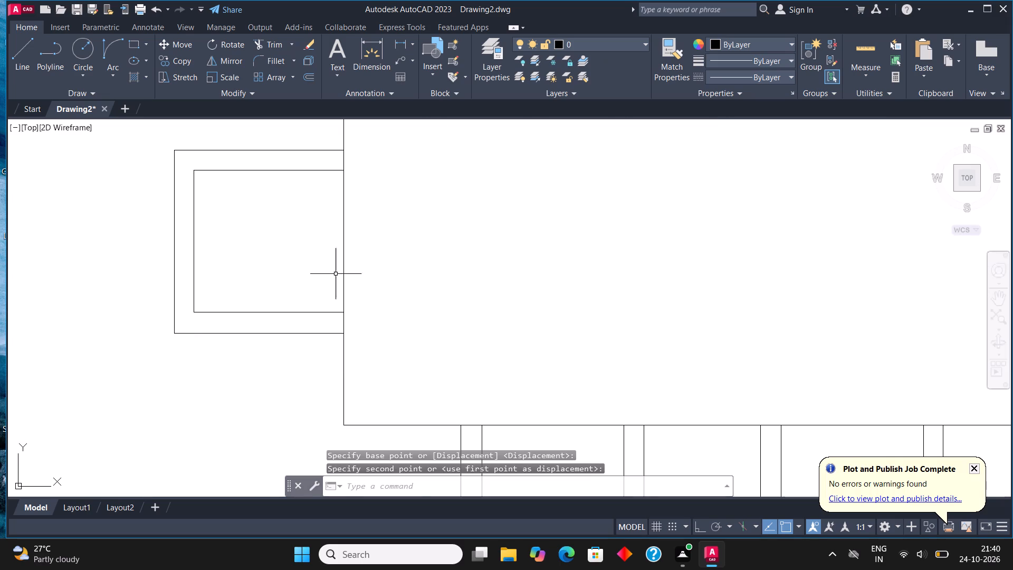
Move the chair at the dining table's left end slightly down toward the middle of the table edge.
scroll(350, 300, down, 2)
click(322, 335)
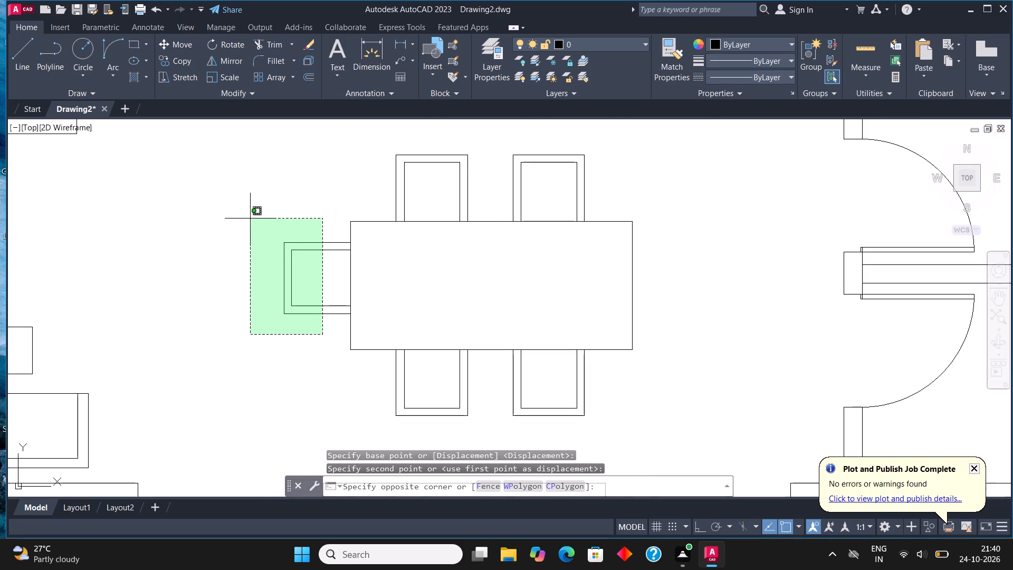
click(250, 218)
click(177, 41)
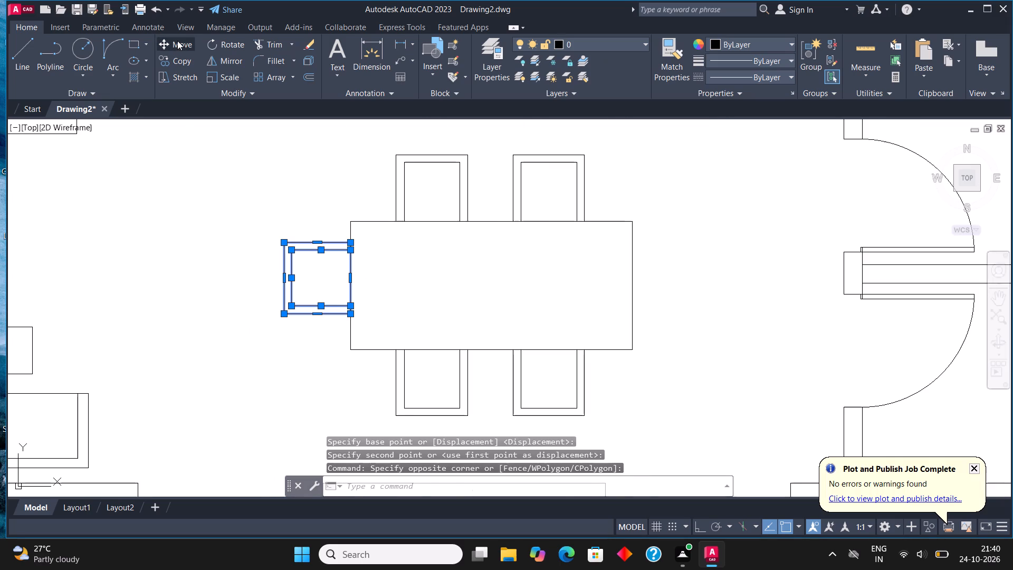
scroll(345, 282, up, 2)
click(352, 267)
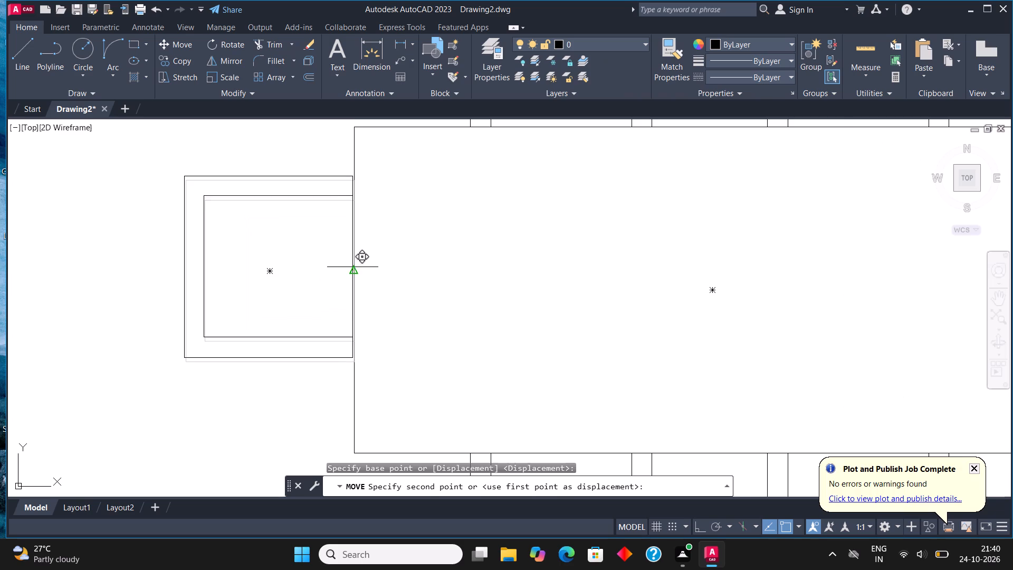
click(352, 282)
scroll(427, 275, down, 1)
middle_drag(416, 288, 403, 292)
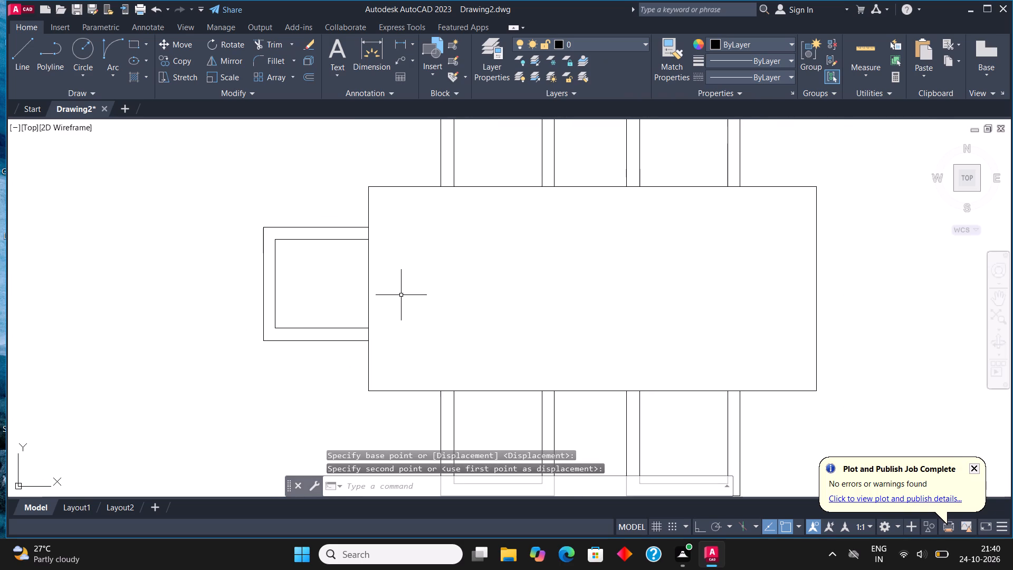
scroll(351, 378, down, 1)
scroll(380, 374, up, 1)
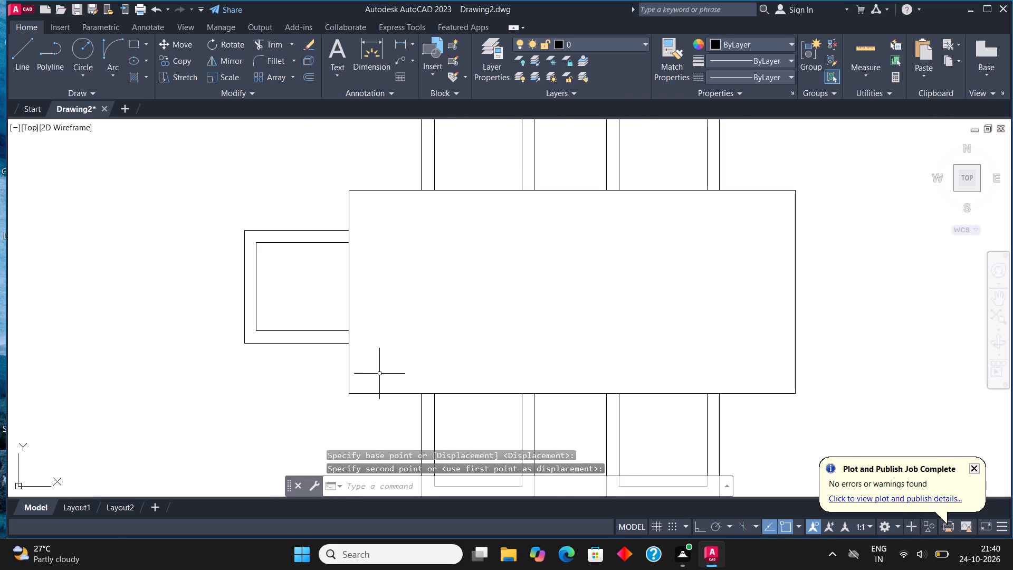
With Ortho on, mirror the left-end chair about the table's vertical centreline to the right end, keeping the original.
key(F8)
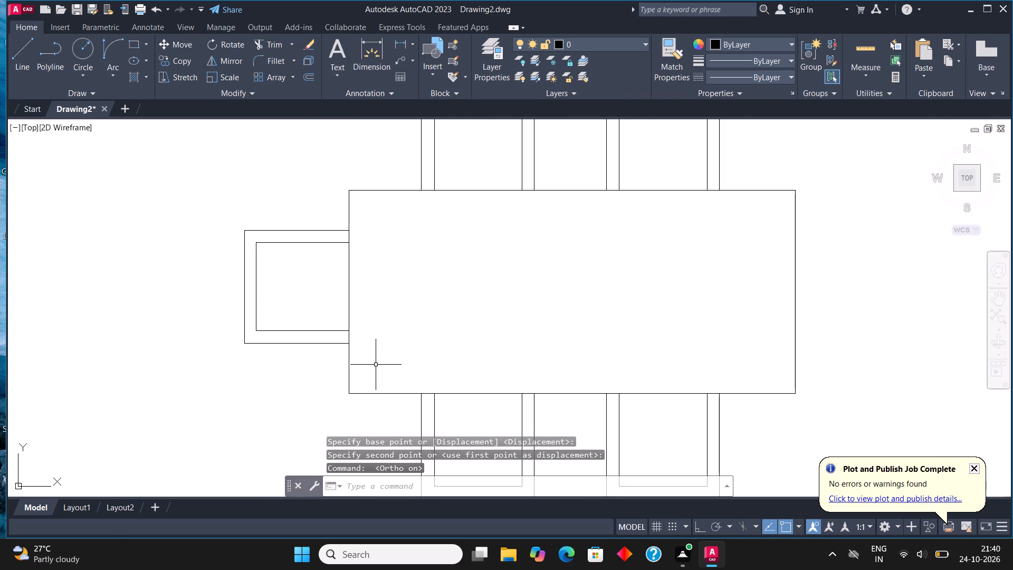
drag(264, 321, 268, 343)
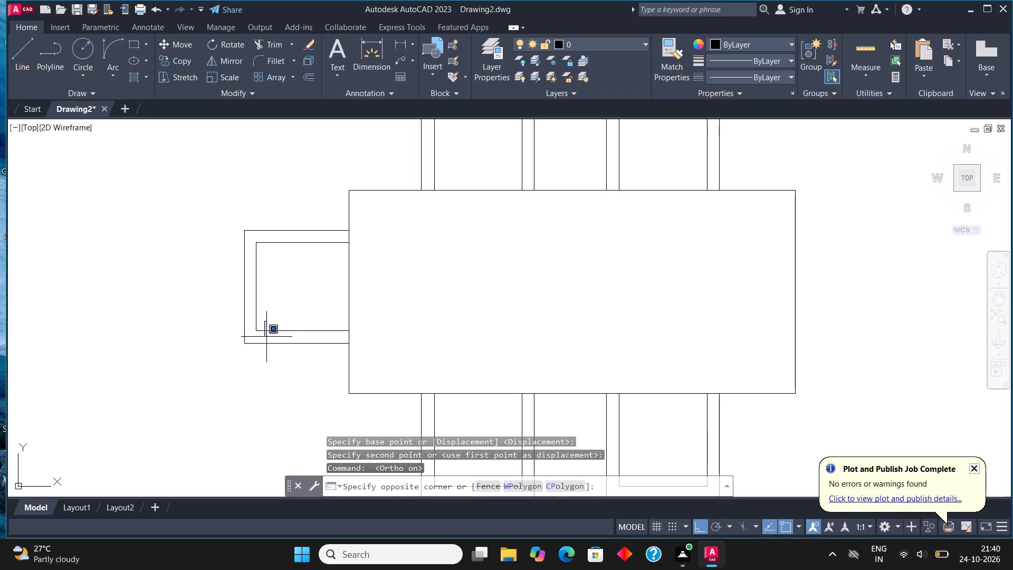
click(262, 386)
click(295, 366)
click(250, 200)
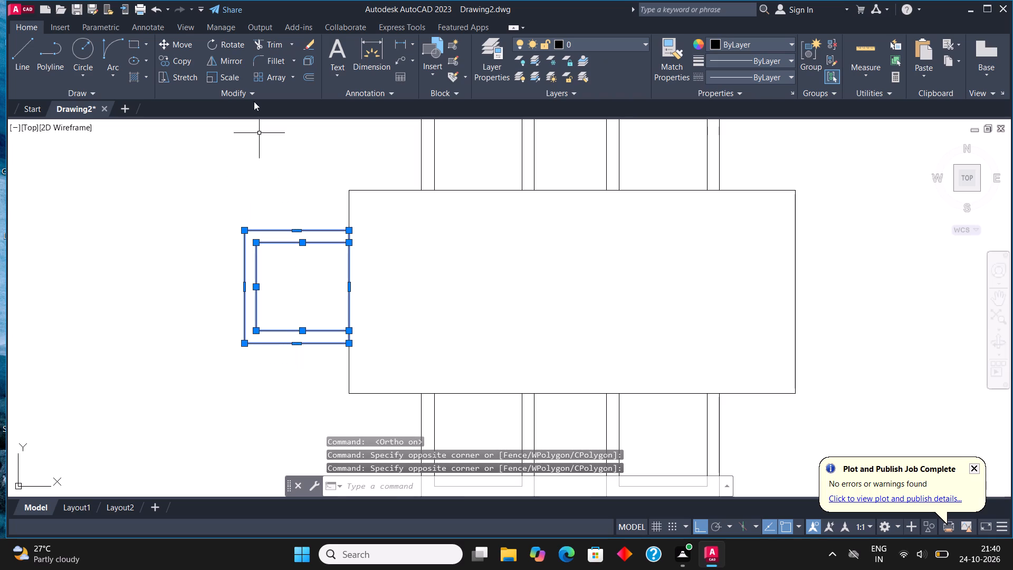
click(221, 59)
scroll(484, 291, down, 2)
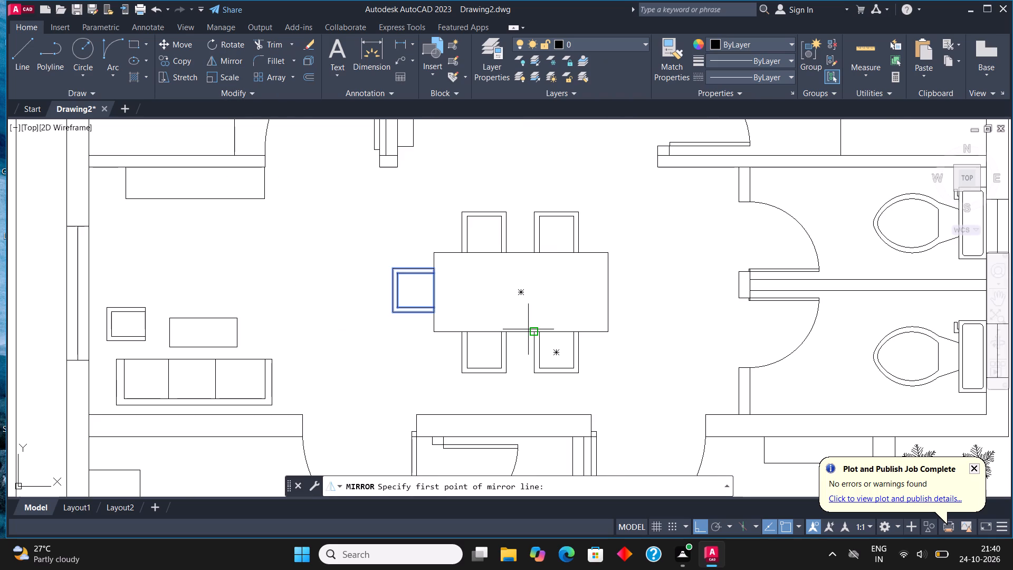
click(522, 296)
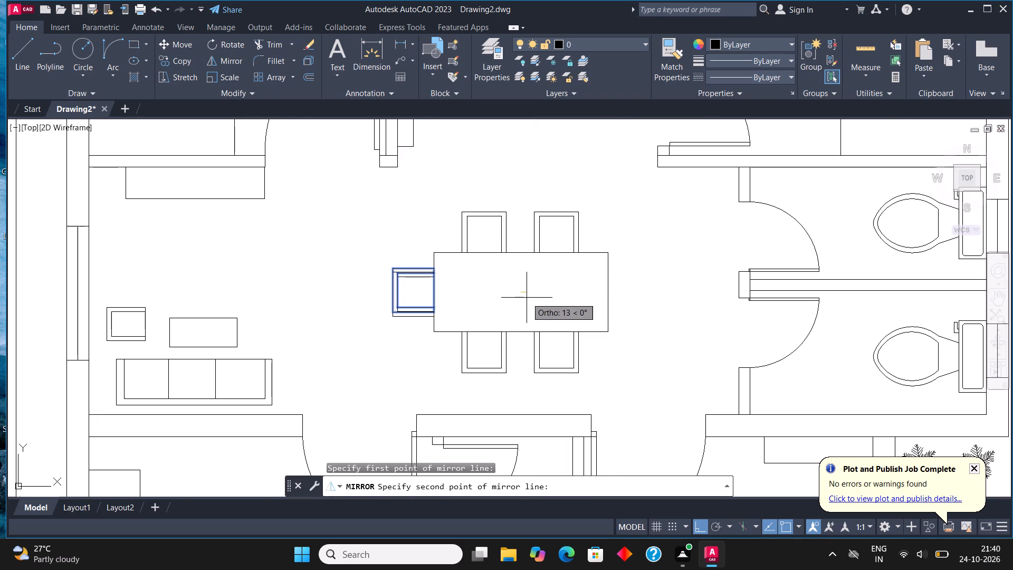
click(528, 169)
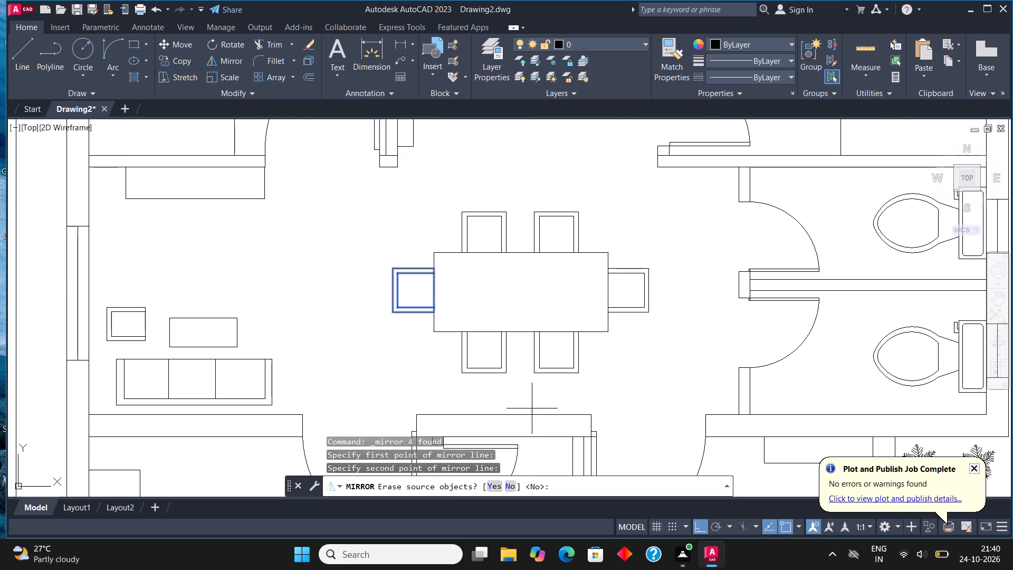
click(511, 480)
click(510, 486)
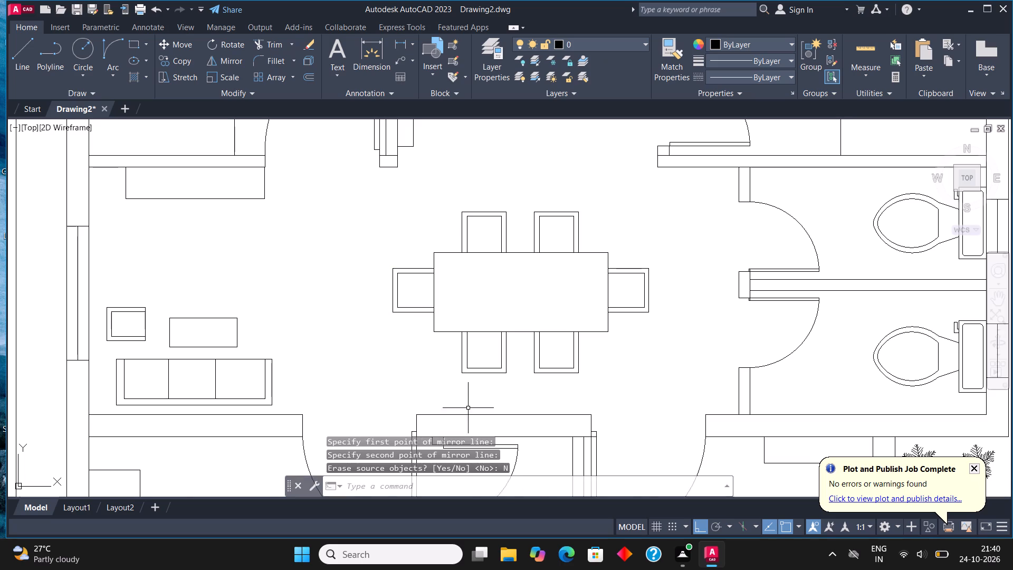
Scale the dining table and its six chairs down together from a base point near the table's centre.
scroll(465, 395, down, 3)
scroll(518, 362, up, 2)
middle_drag(487, 374, 516, 309)
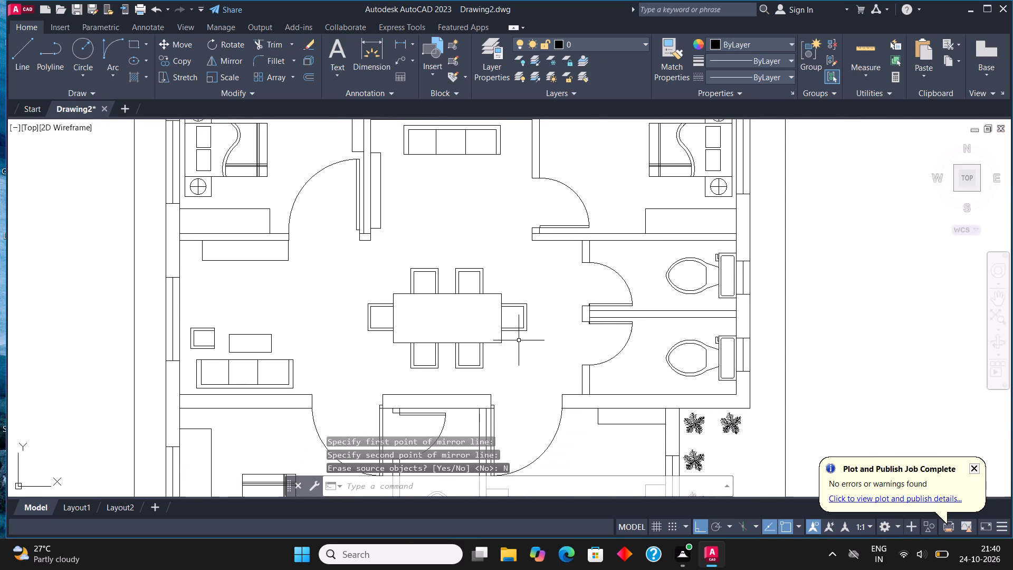
click(532, 367)
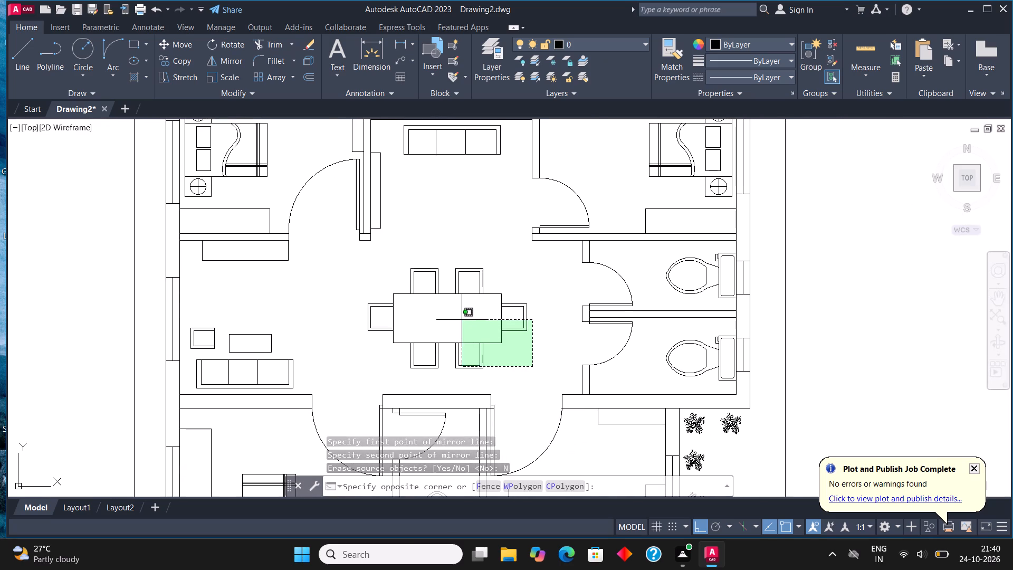
click(329, 255)
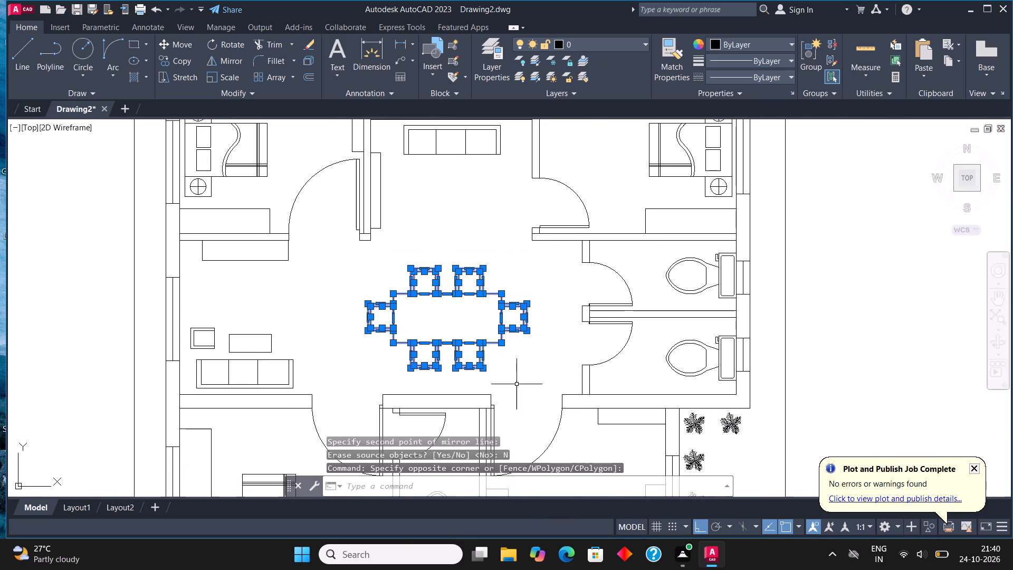
click(514, 382)
click(372, 322)
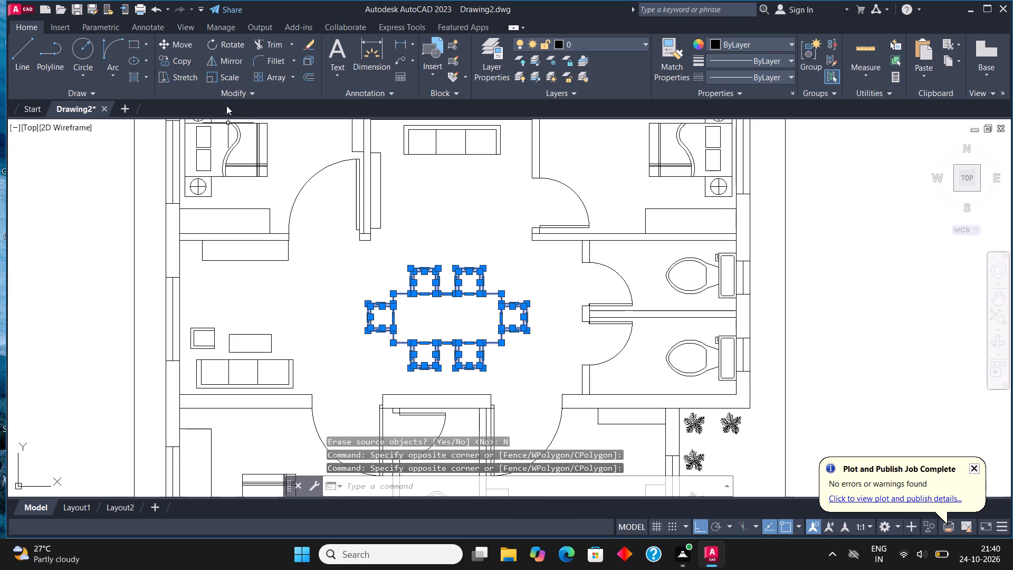
click(233, 78)
click(441, 322)
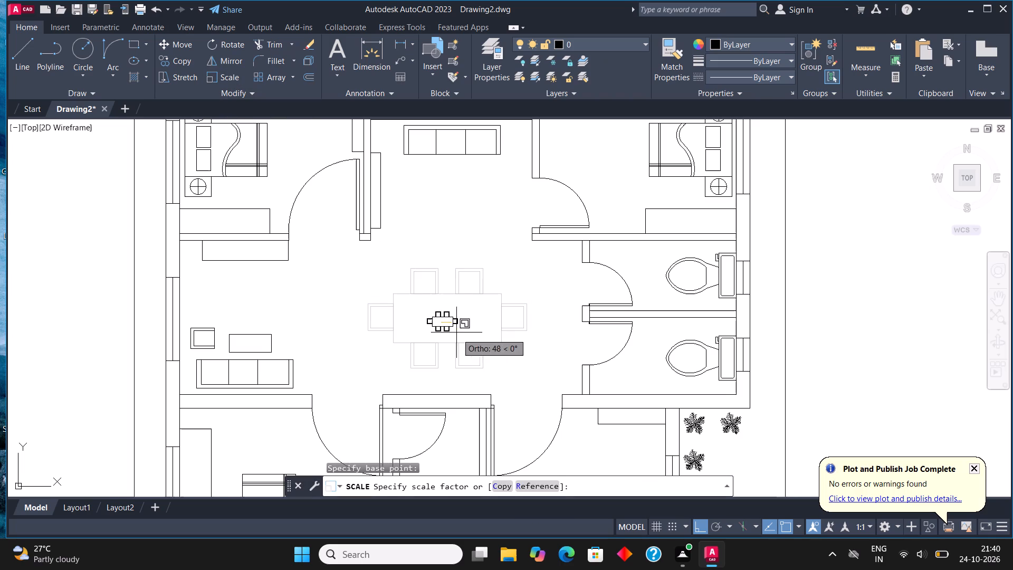
click(476, 350)
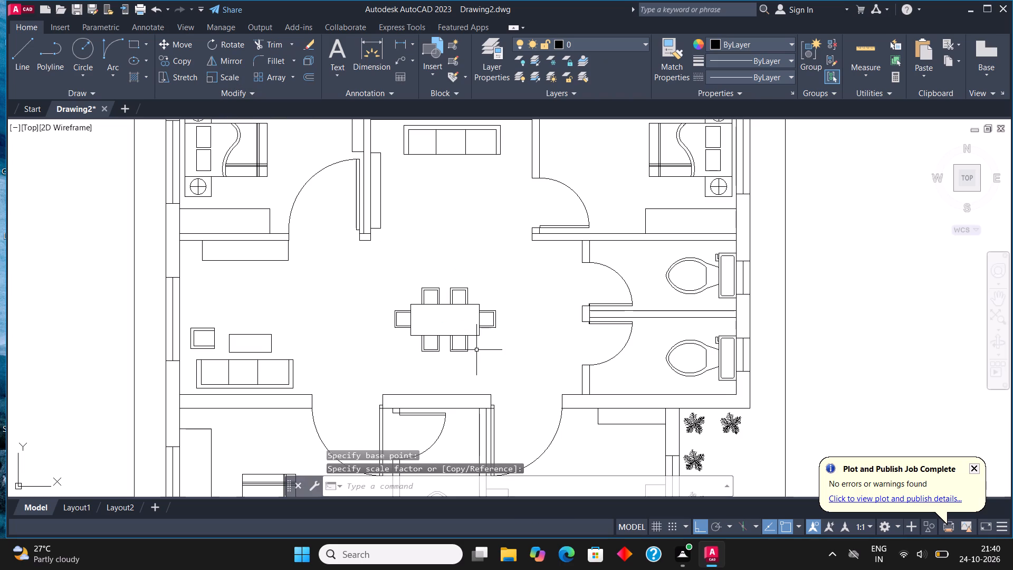
Move the reduced dining table and chairs slightly up and to the left in the central hall.
scroll(474, 281, down, 2)
scroll(475, 311, up, 2)
click(504, 314)
click(371, 230)
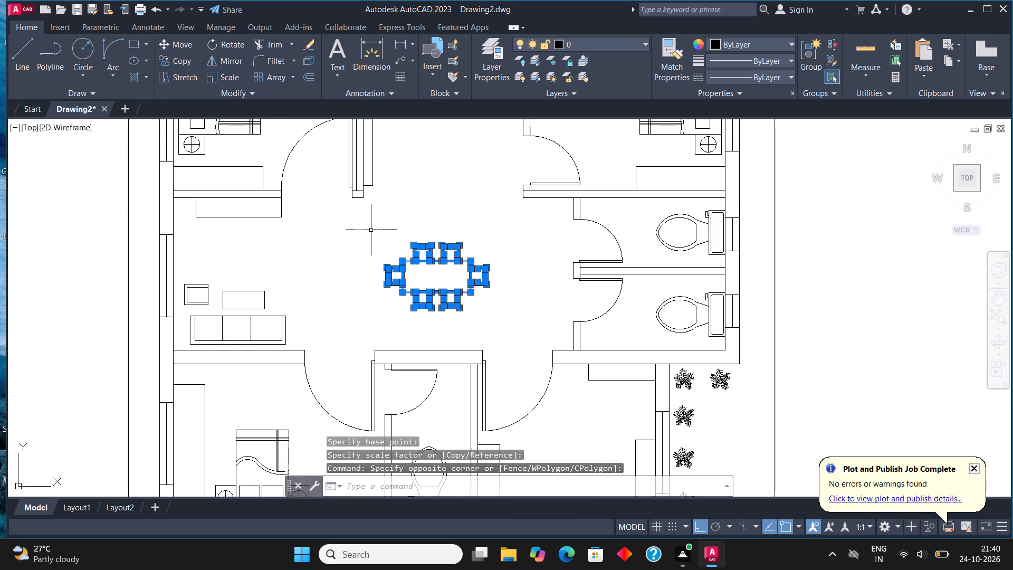
click(177, 43)
click(435, 318)
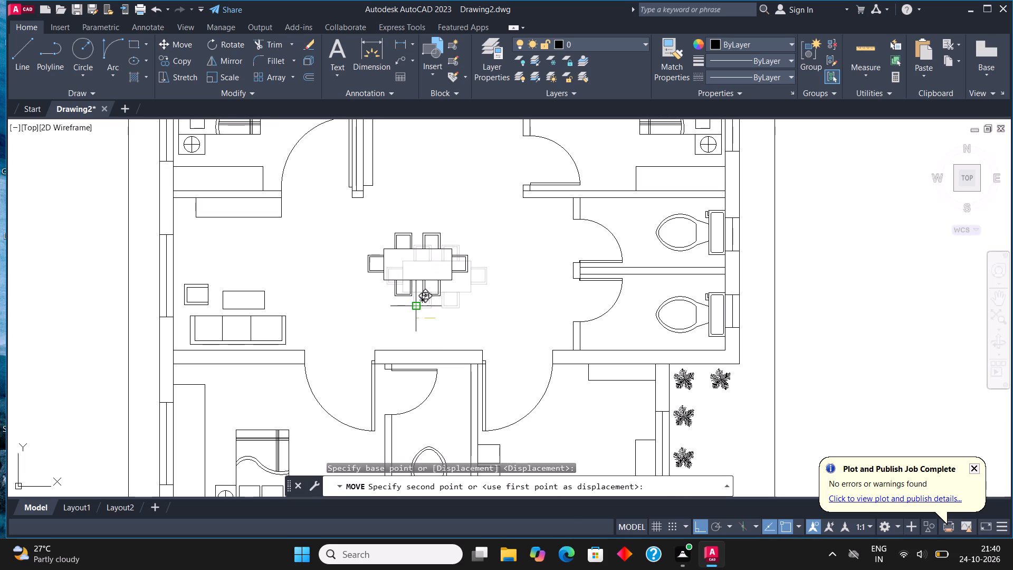
click(413, 304)
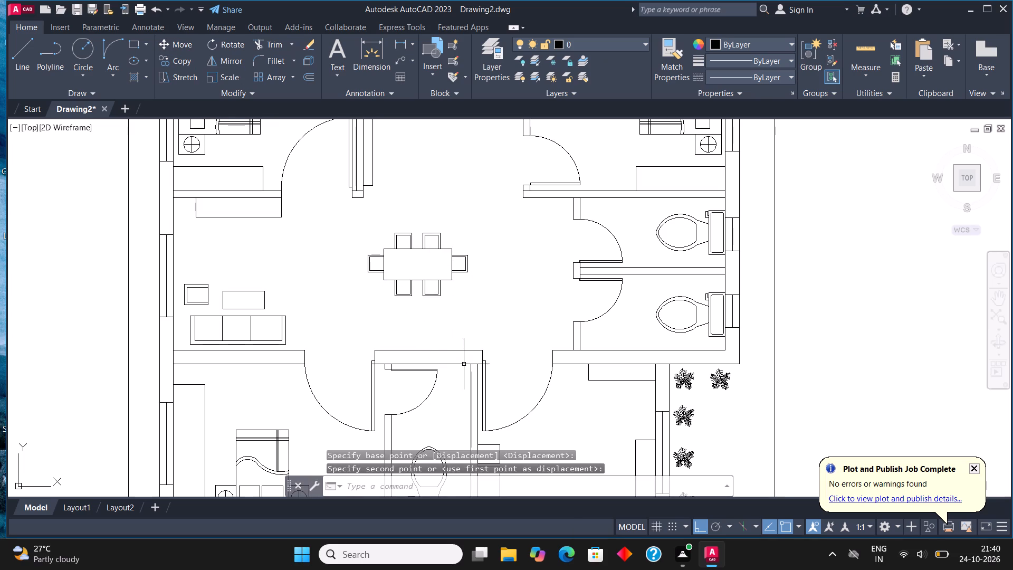
Open the layer properties and add three new layers to the drawing.
scroll(498, 343, down, 1)
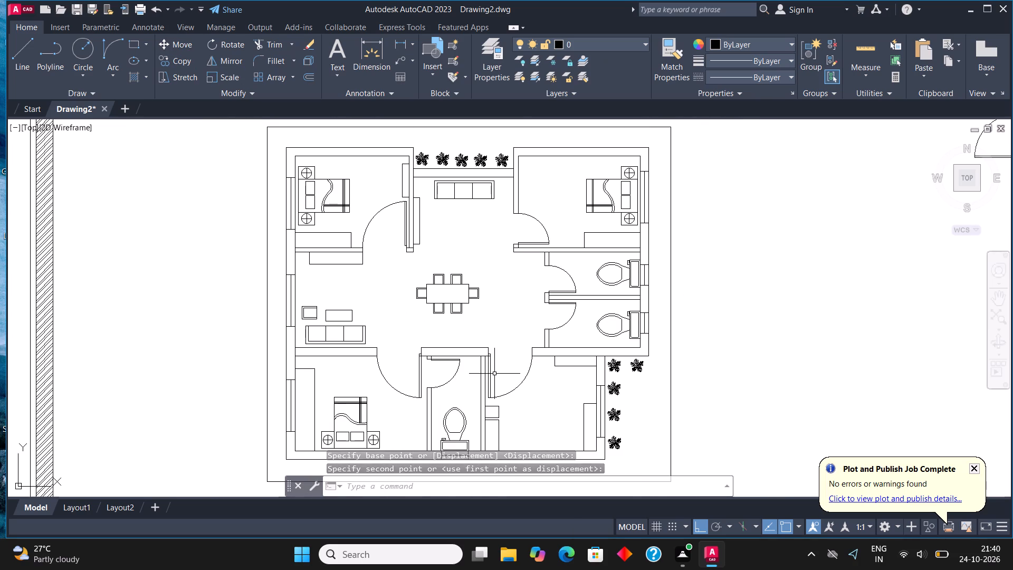
middle_drag(496, 325, 508, 360)
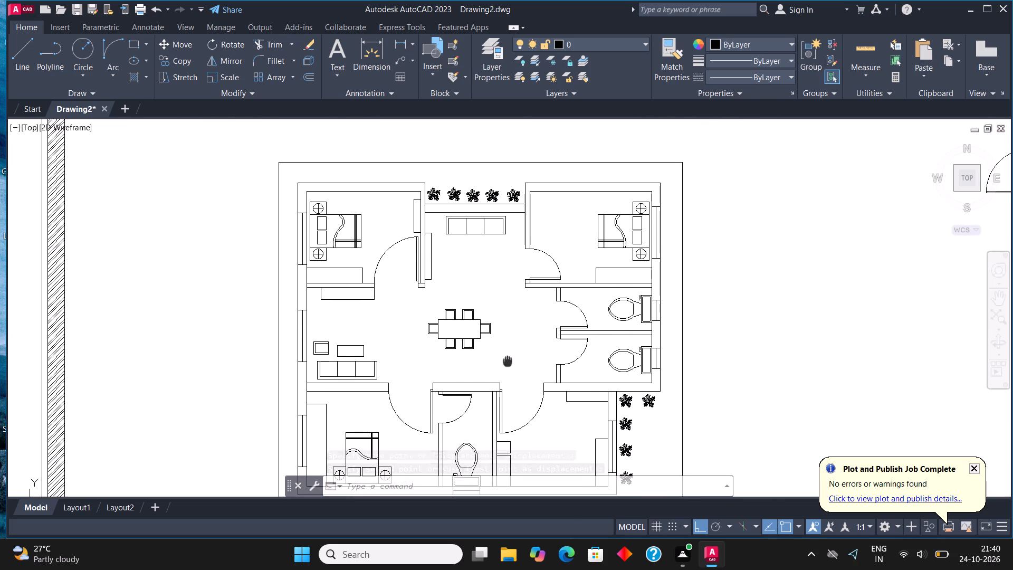
middle_drag(508, 360, 505, 359)
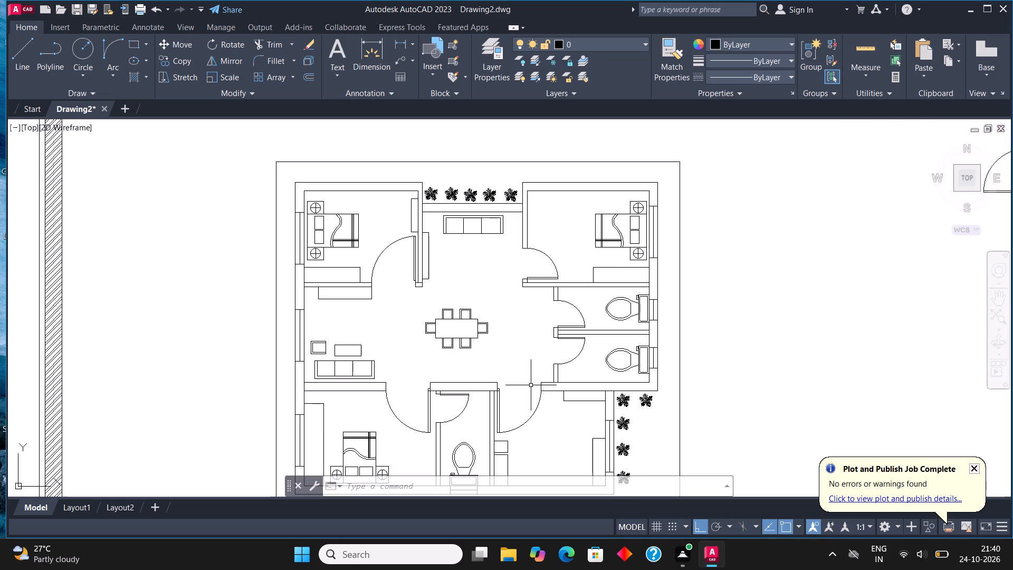
scroll(530, 389, down, 1)
scroll(406, 264, up, 2)
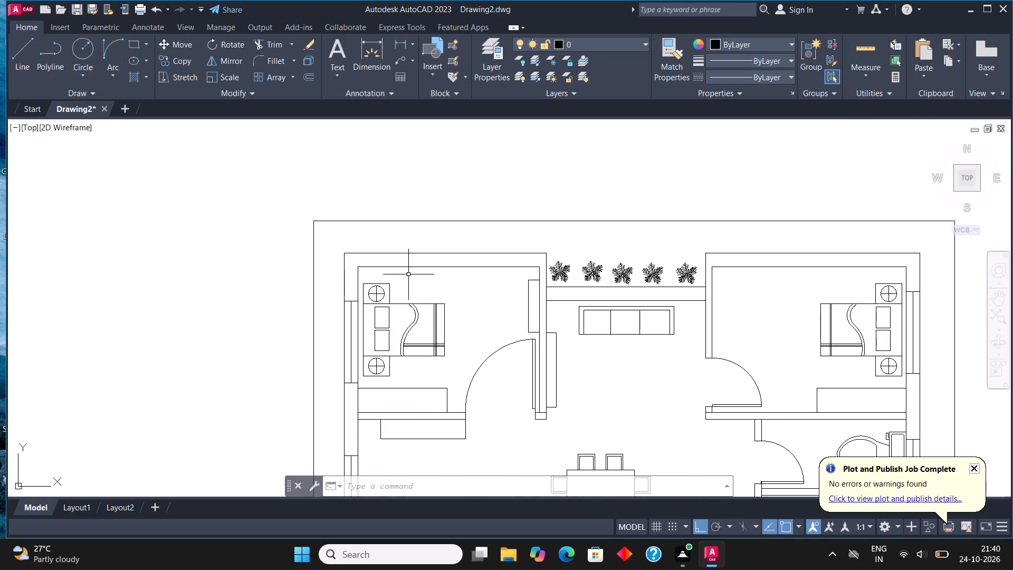
scroll(440, 315, down, 2)
scroll(518, 360, up, 1)
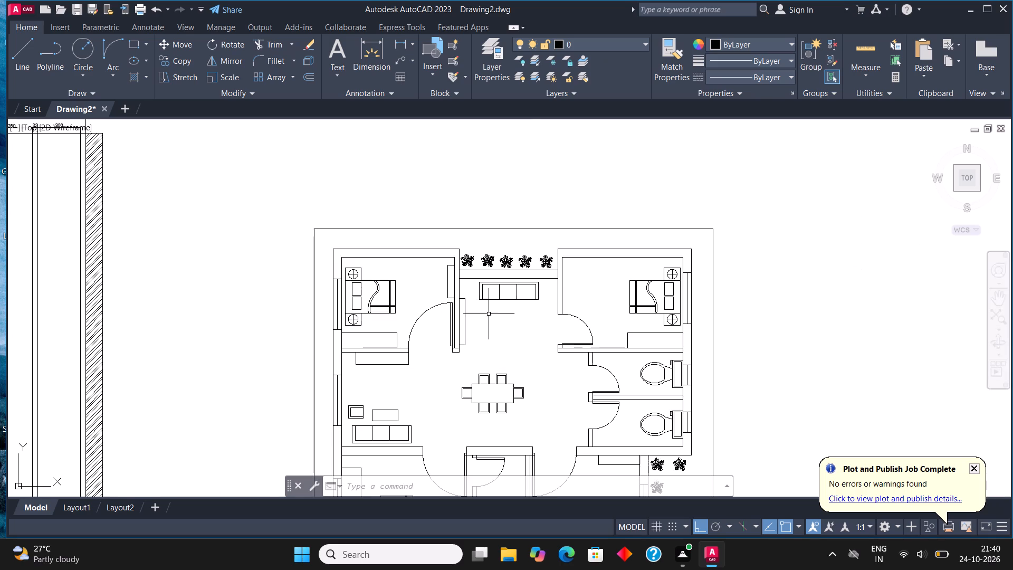
click(493, 42)
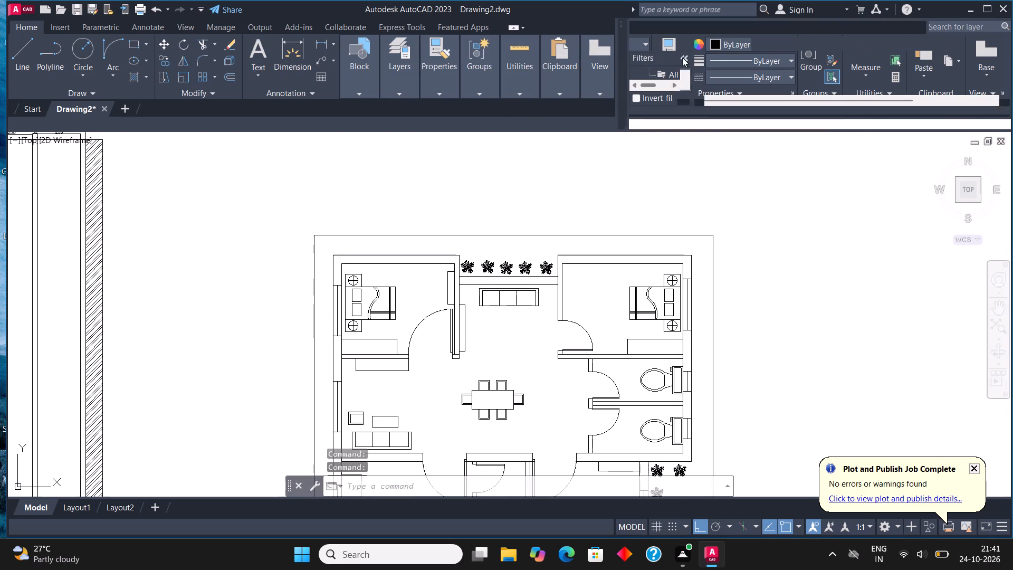
click(704, 50)
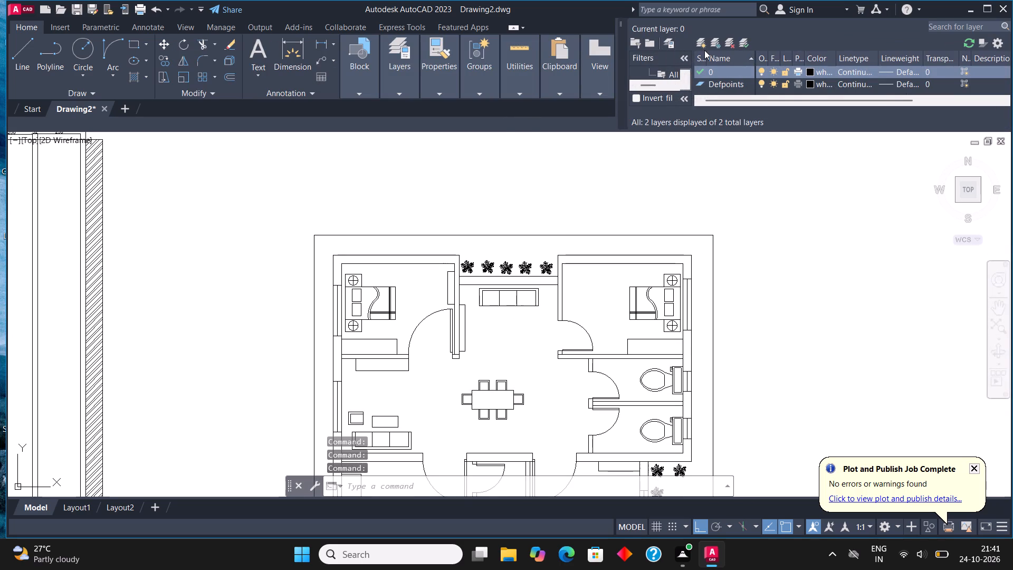
text(WALL)
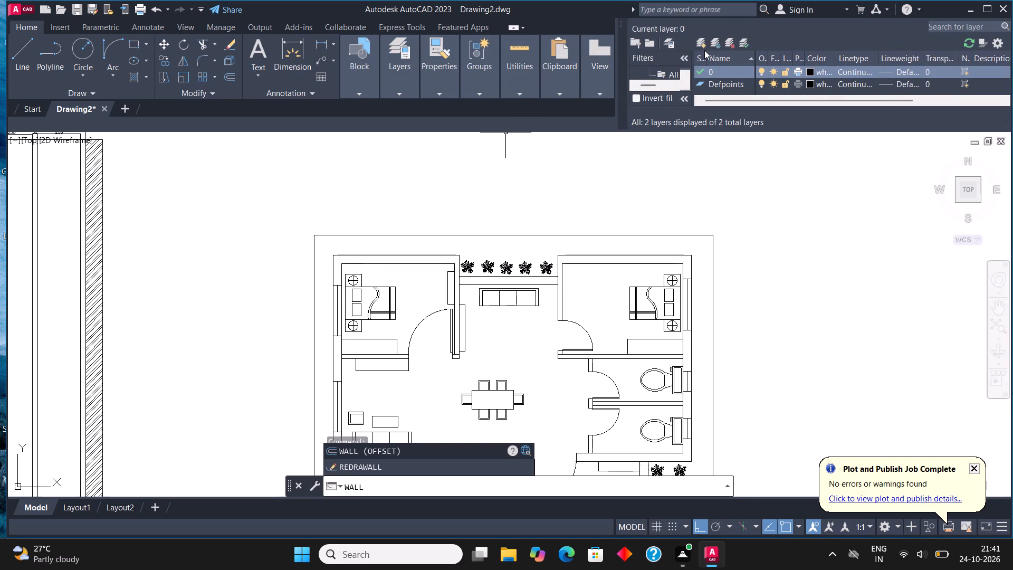
click(703, 45)
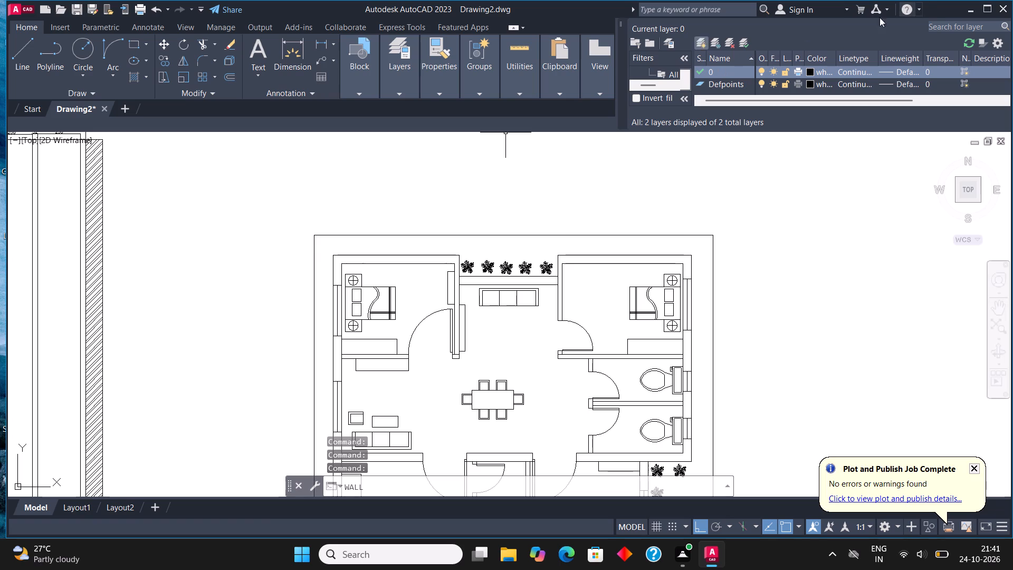
click(697, 43)
triple_click(697, 43)
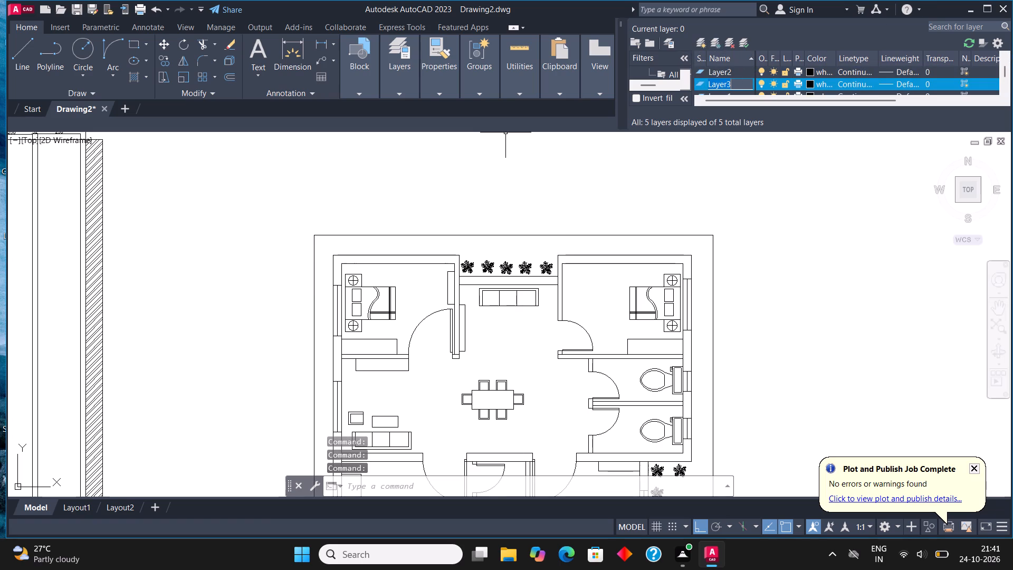
Rename Layer3 as WALL.
click(740, 79)
text(WA)
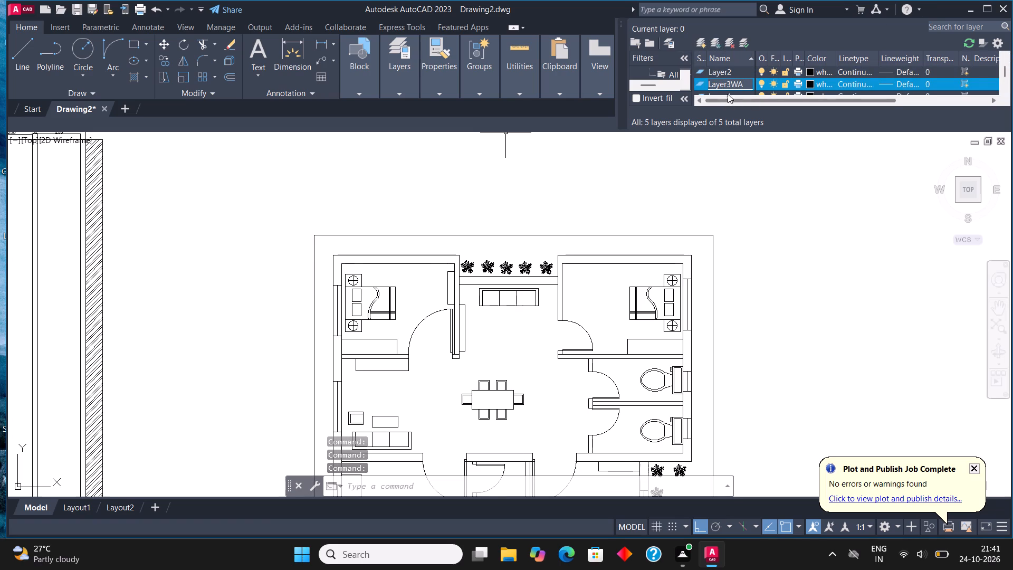
drag(743, 85, 688, 91)
key(w)
key(a)
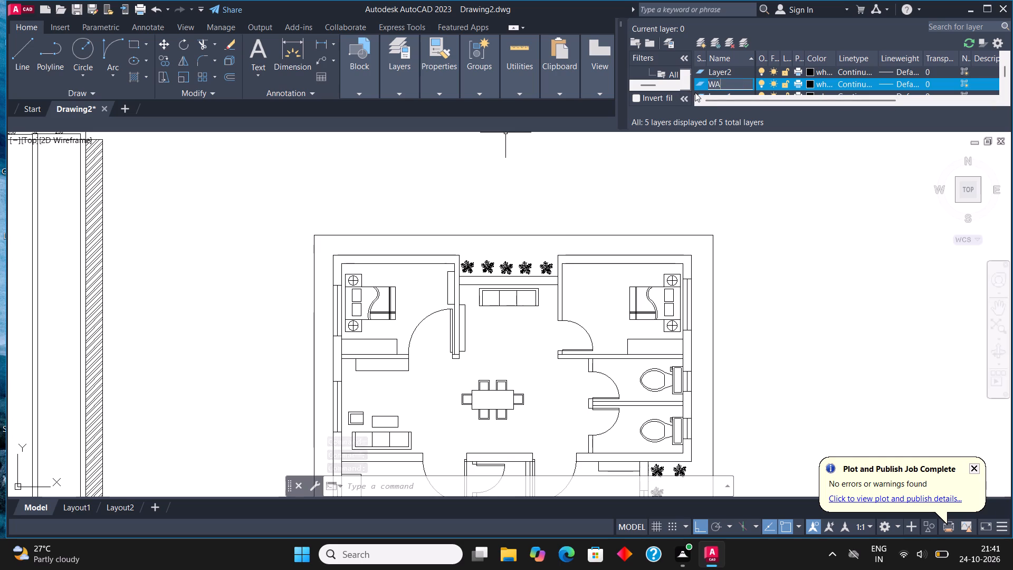
key(l)
key(l)
Set the WALL layer's colour to index 140.
click(811, 84)
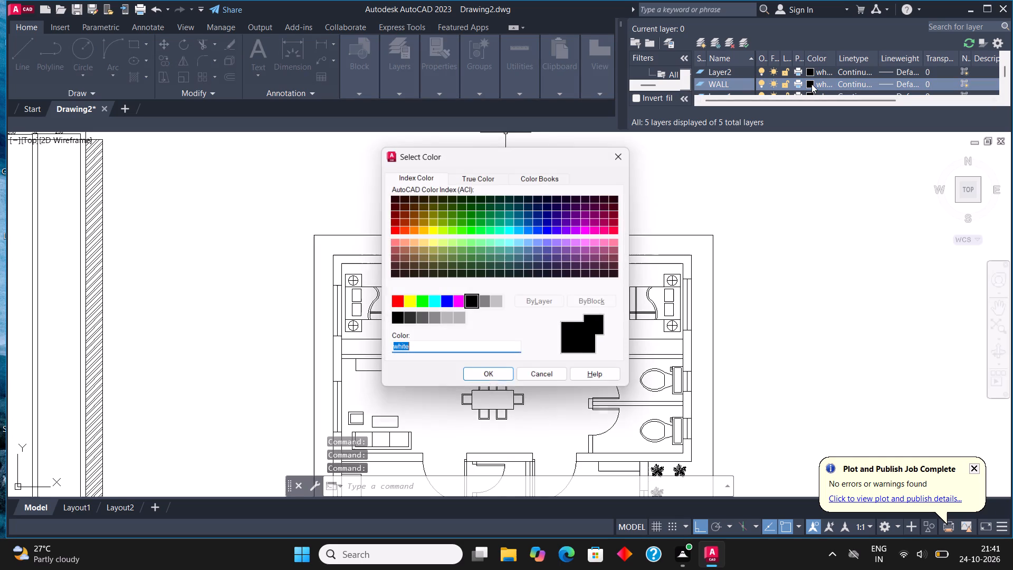
click(522, 231)
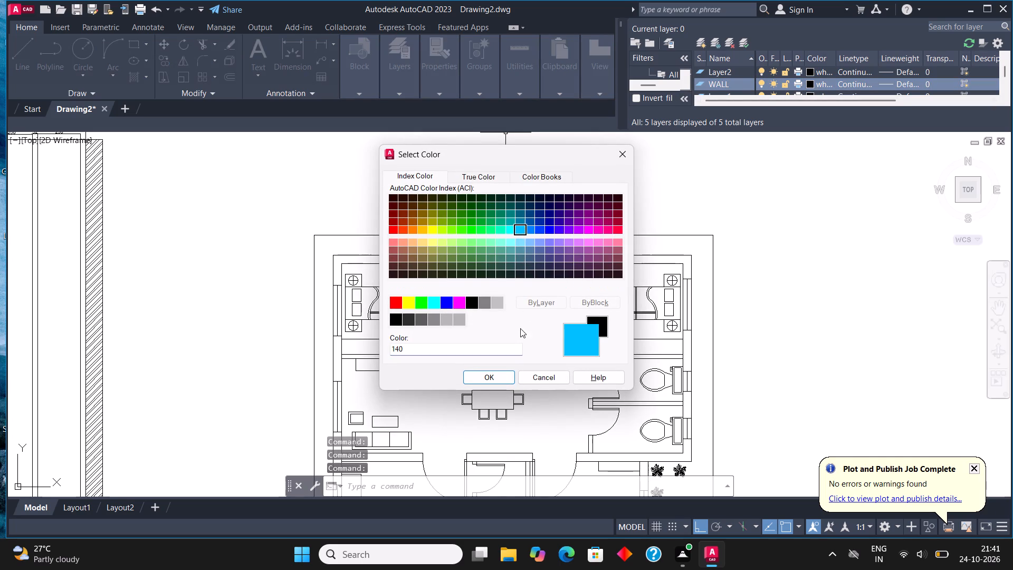
click(496, 381)
Add a new layer named WIND and set its colour to index 220.
click(701, 37)
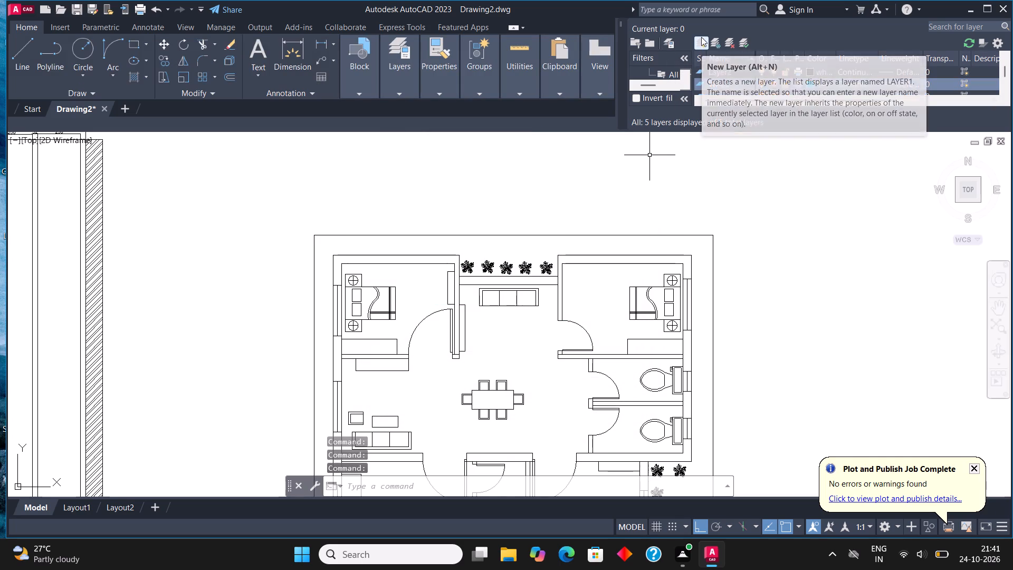
text(WI)
text(ND)
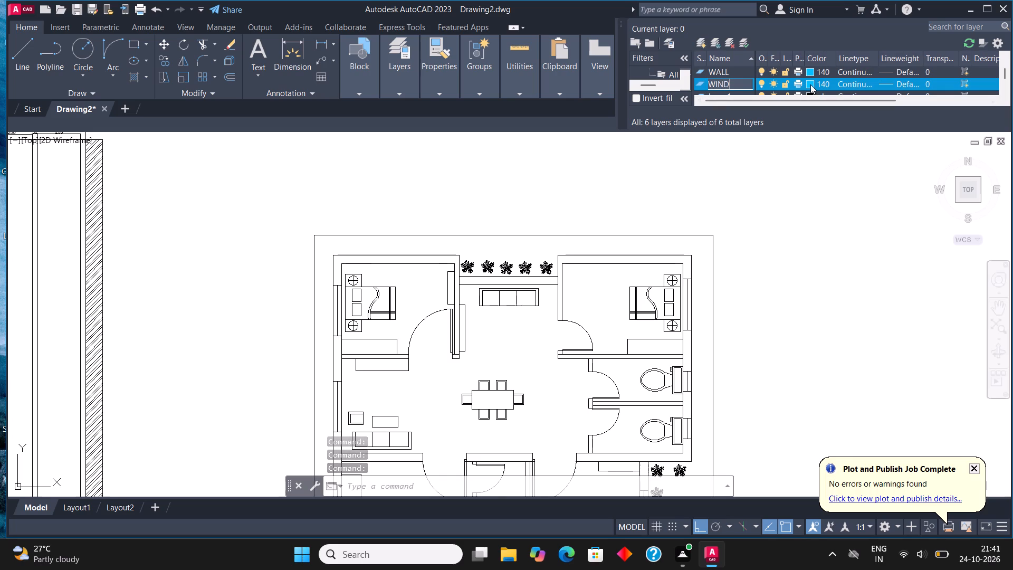
click(810, 84)
click(601, 235)
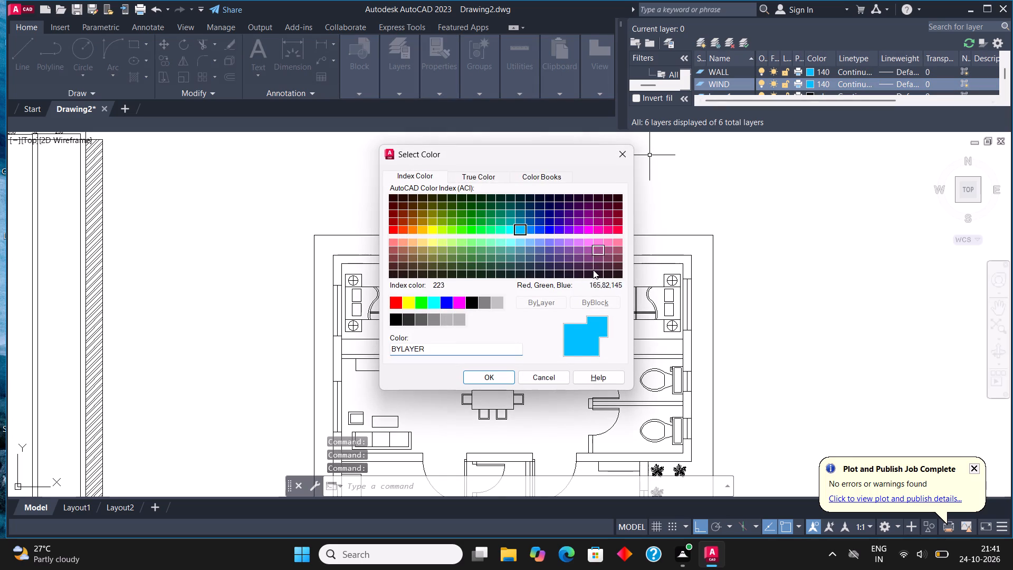
click(601, 231)
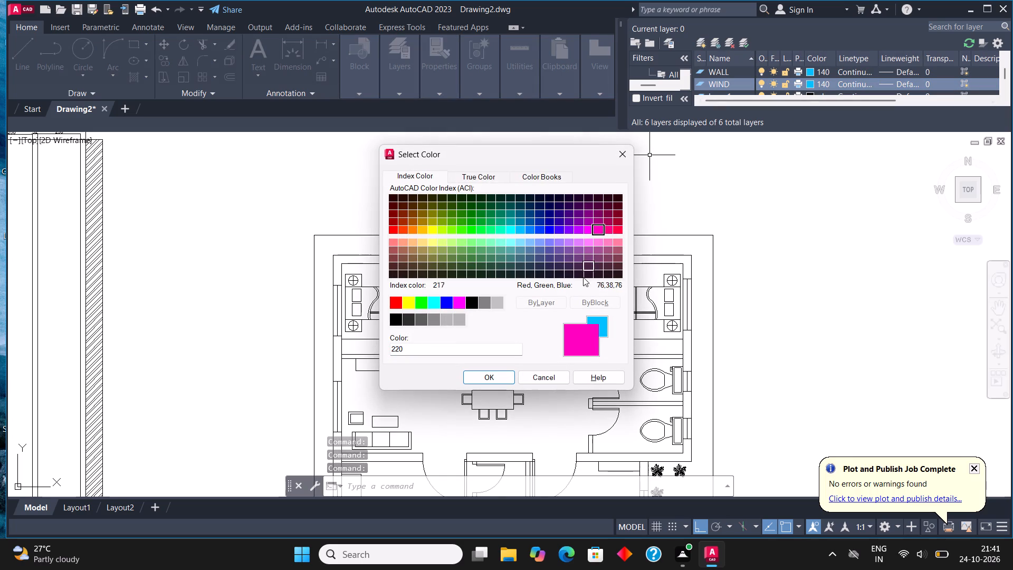
click(492, 378)
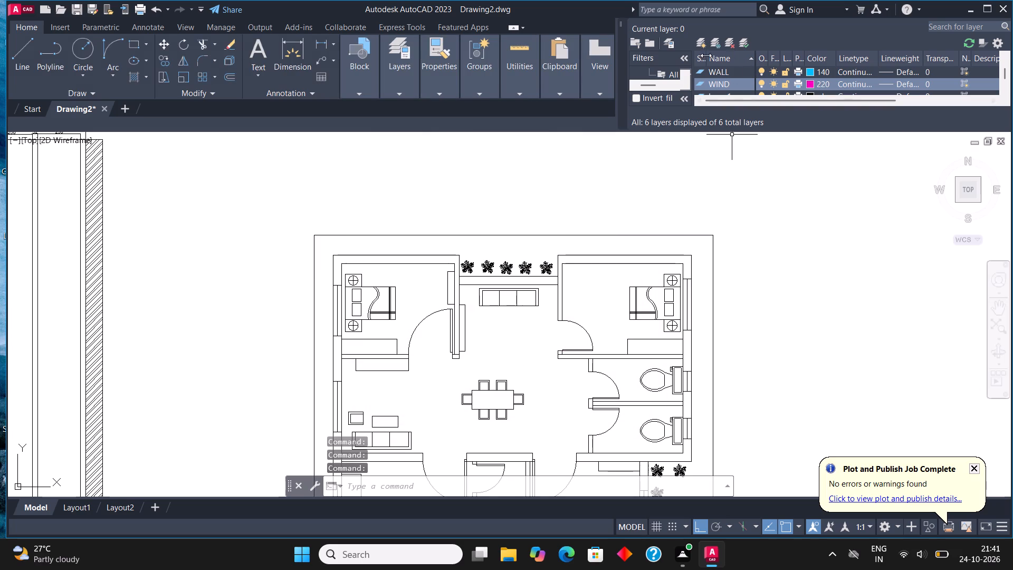
Add a new layer named FIR and set its colour to index 190.
click(702, 40)
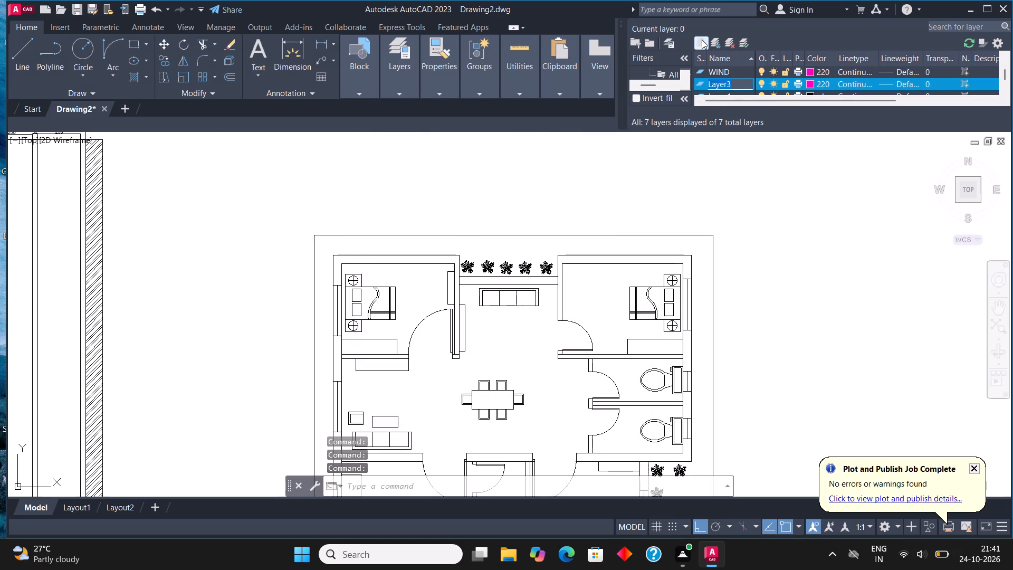
text(FI)
key(r)
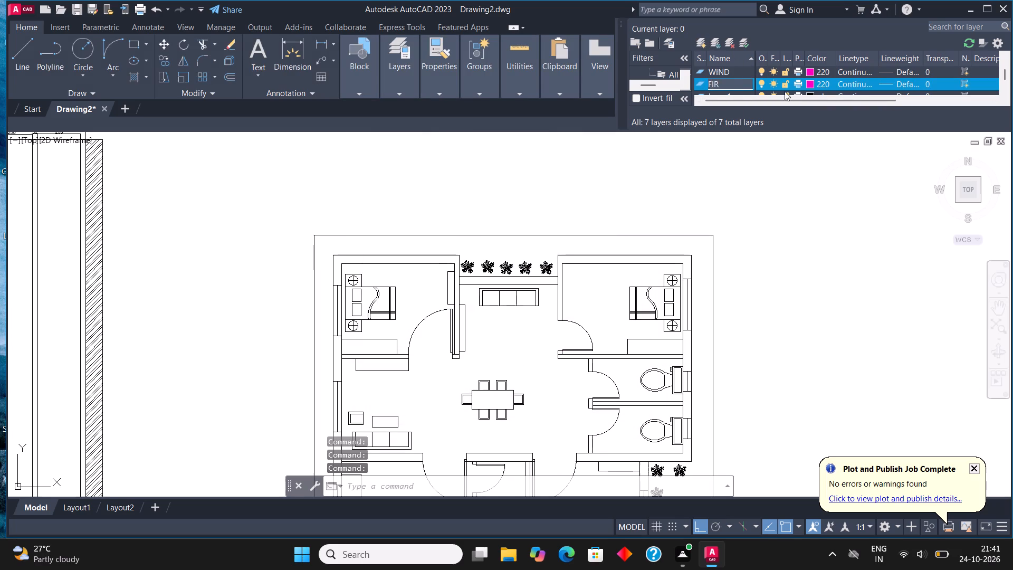
click(813, 82)
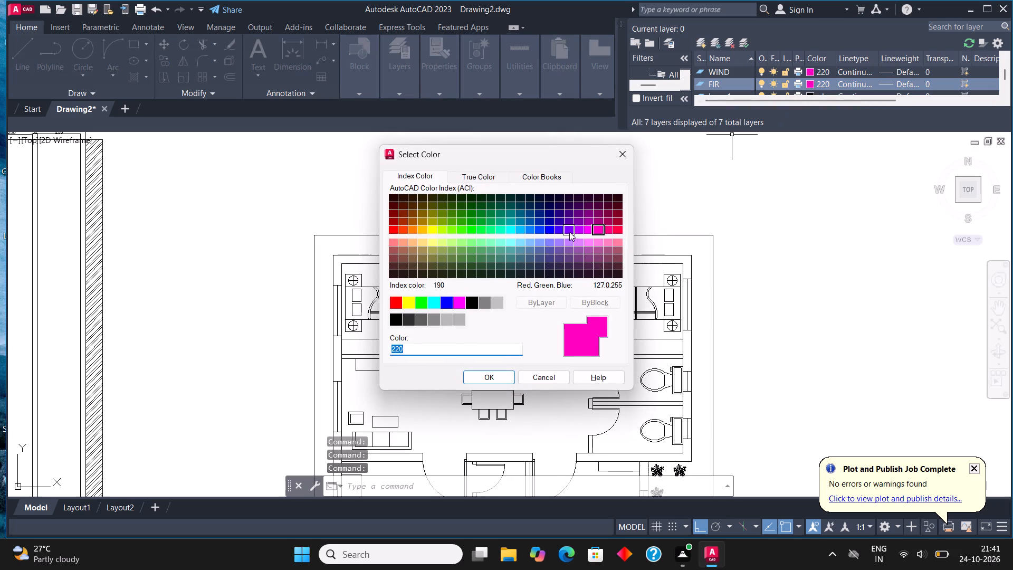
click(567, 230)
click(495, 374)
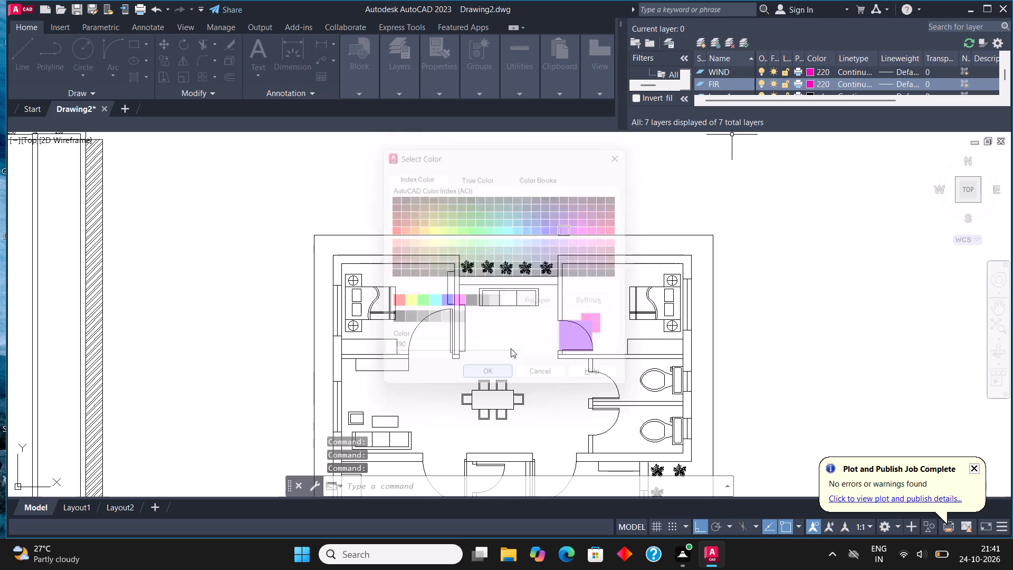
Add a new layer named TEXT with colour index 10, and close the layer properties.
click(705, 43)
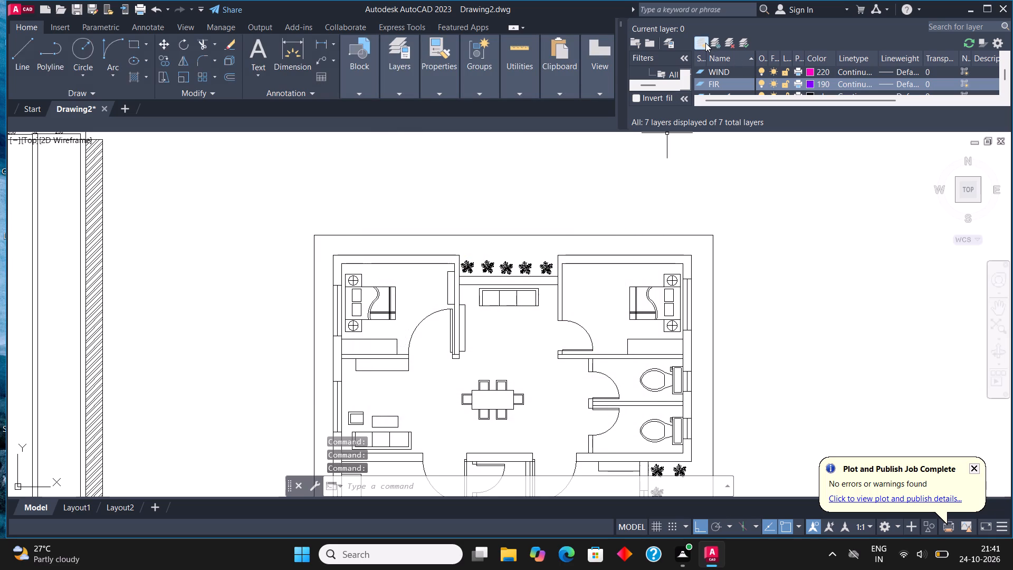
text(TEXT)
click(811, 84)
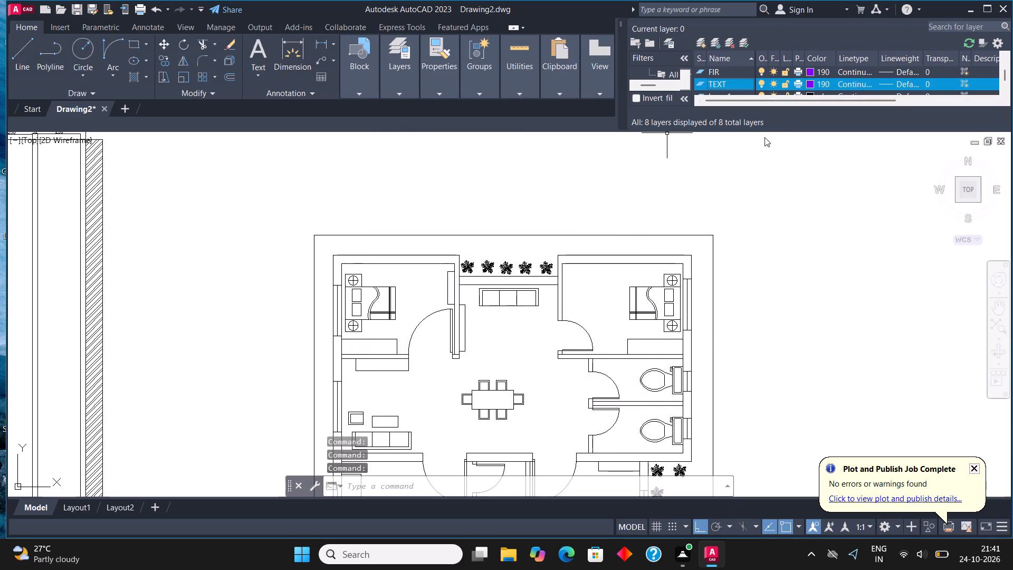
click(394, 233)
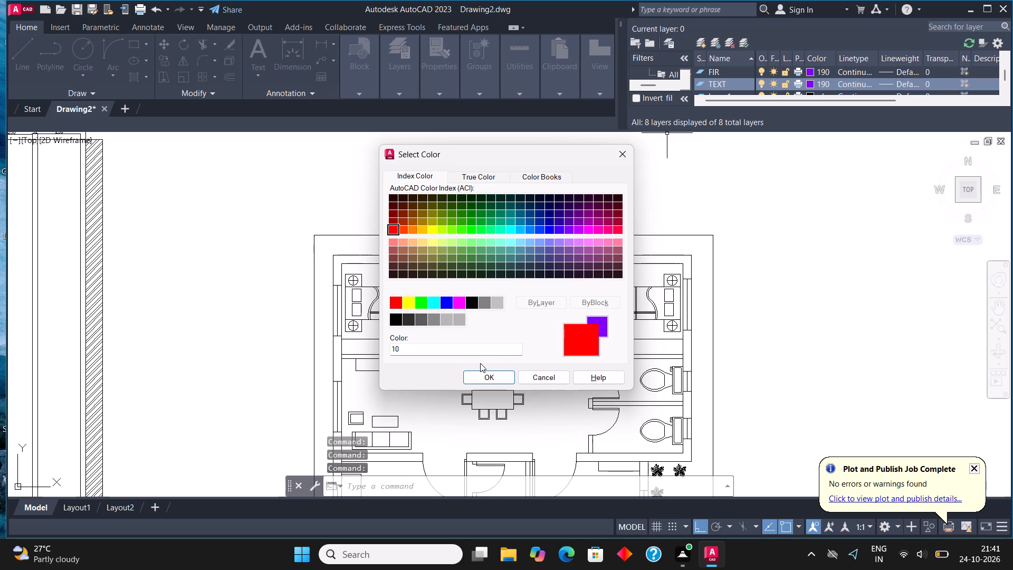
click(483, 377)
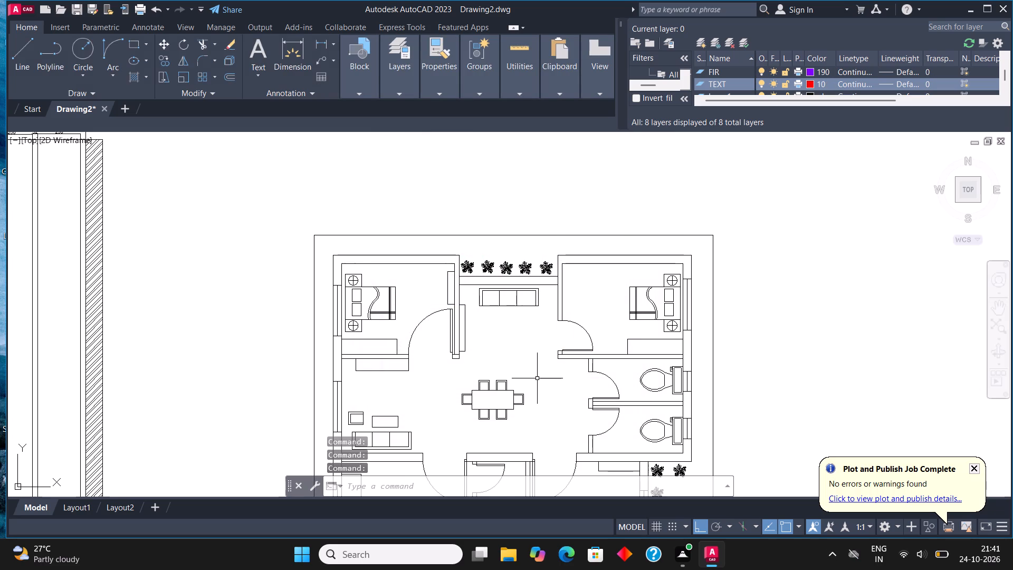
click(620, 21)
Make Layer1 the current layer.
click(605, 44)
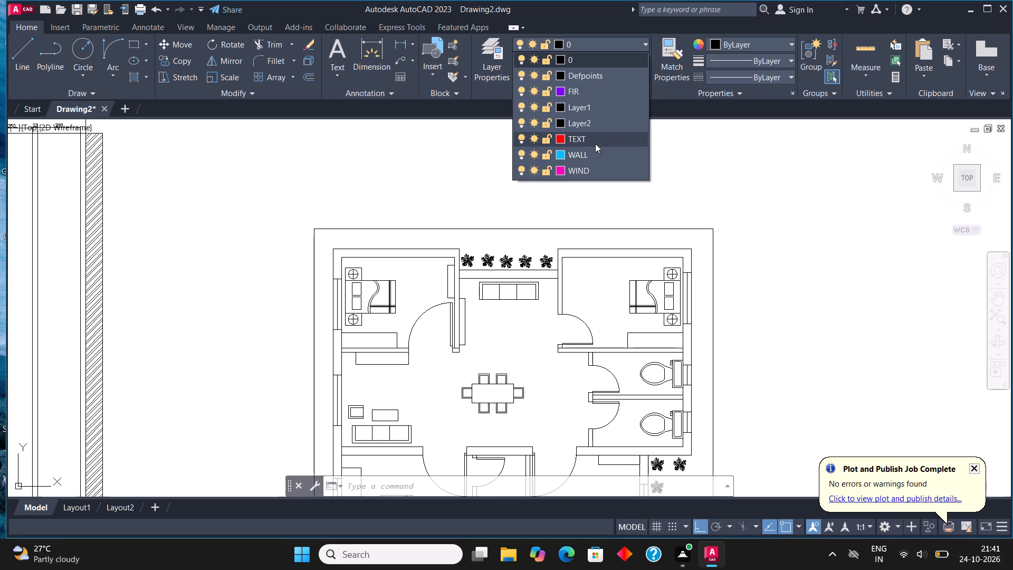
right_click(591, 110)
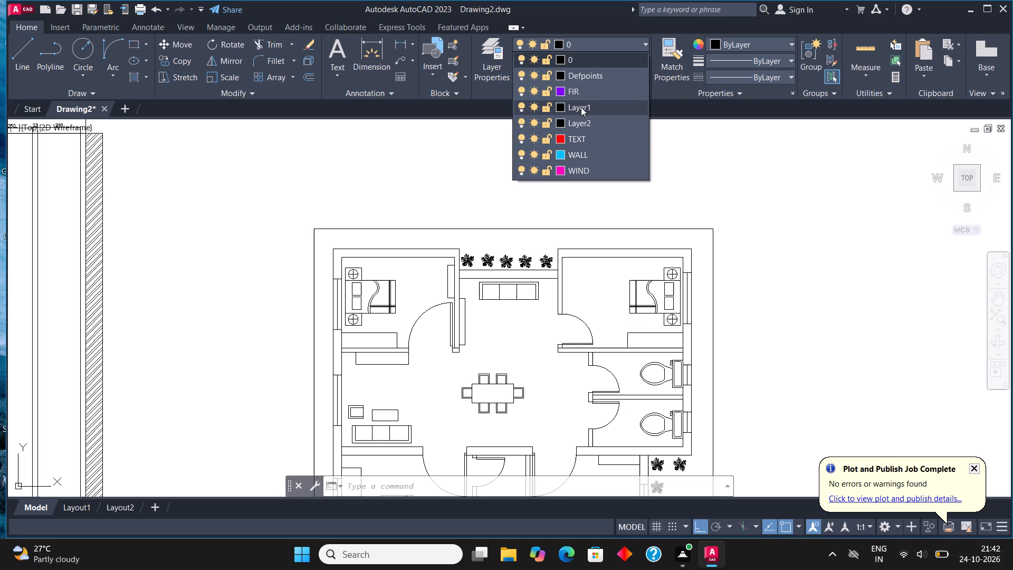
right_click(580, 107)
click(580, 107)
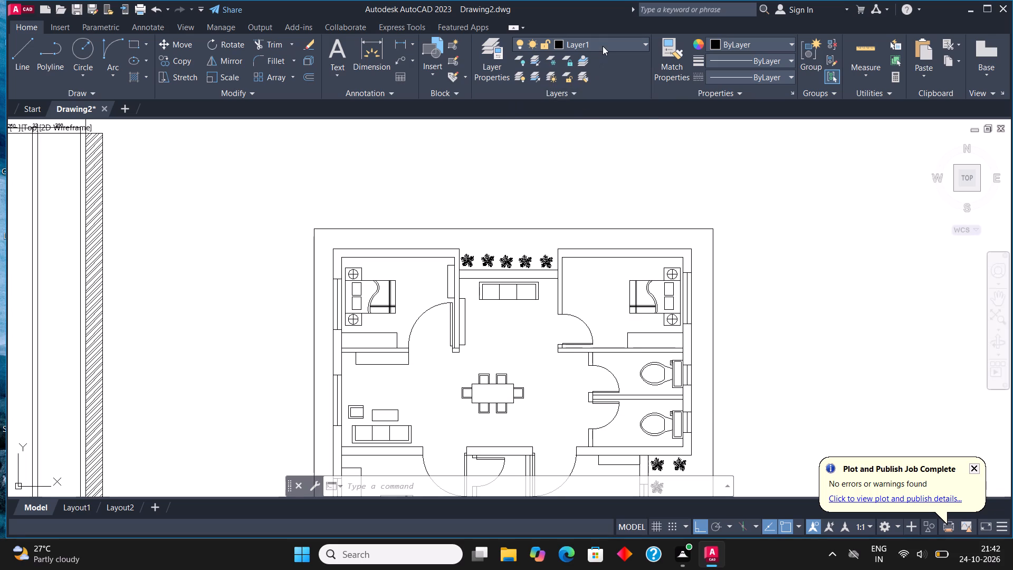
Make WALL the current layer.
click(603, 46)
right_click(586, 105)
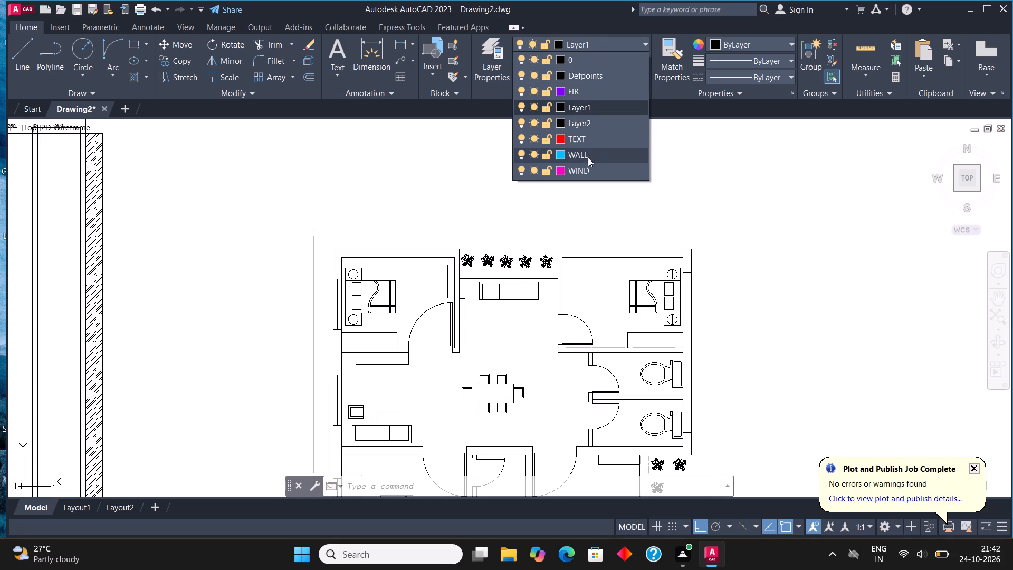
click(586, 156)
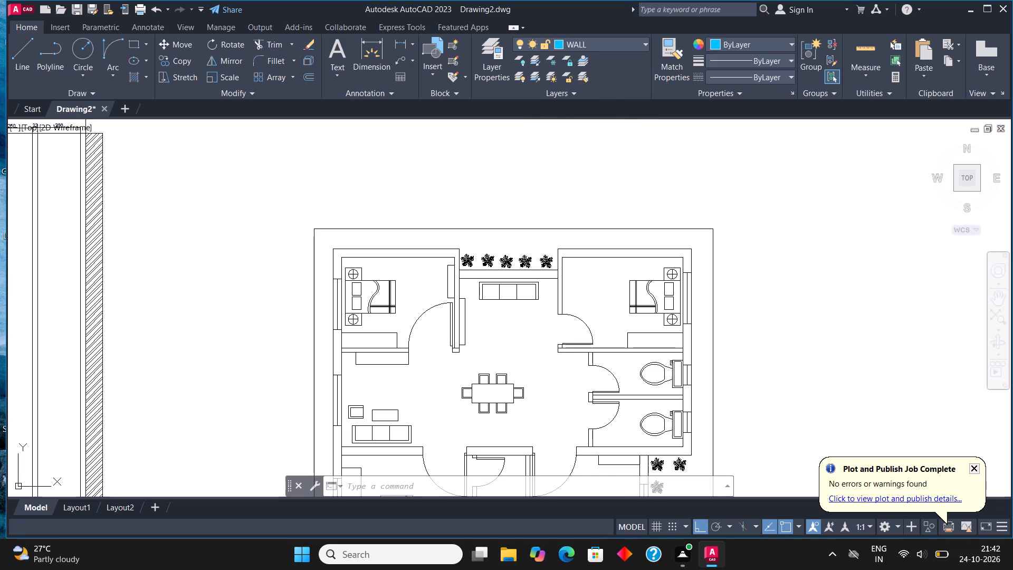
Hatch with the SOLID pattern the upper walls of both bedrooms, the wall behind the hall sofa and the east outer wall segment.
key(h)
key(Return)
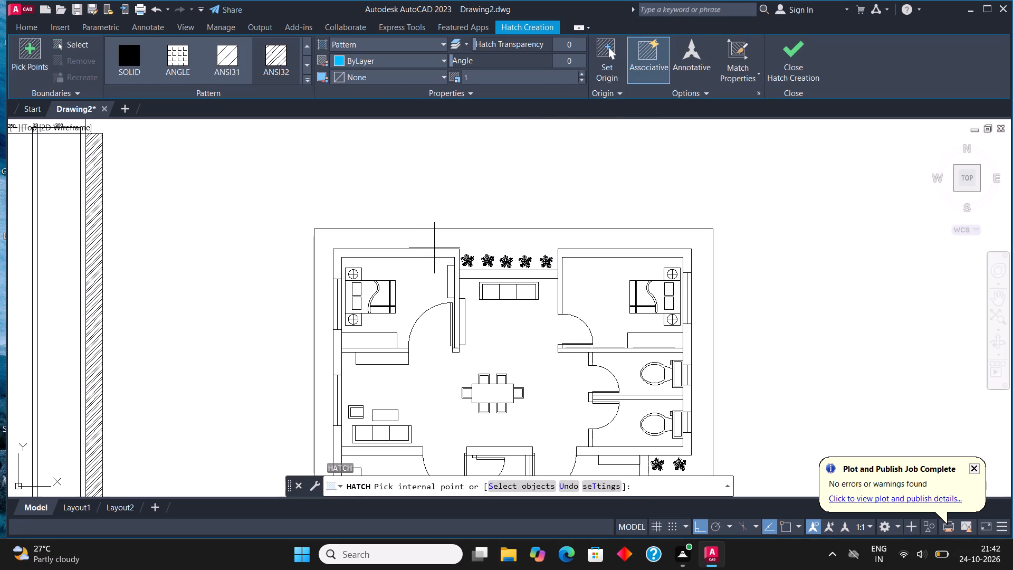
click(123, 56)
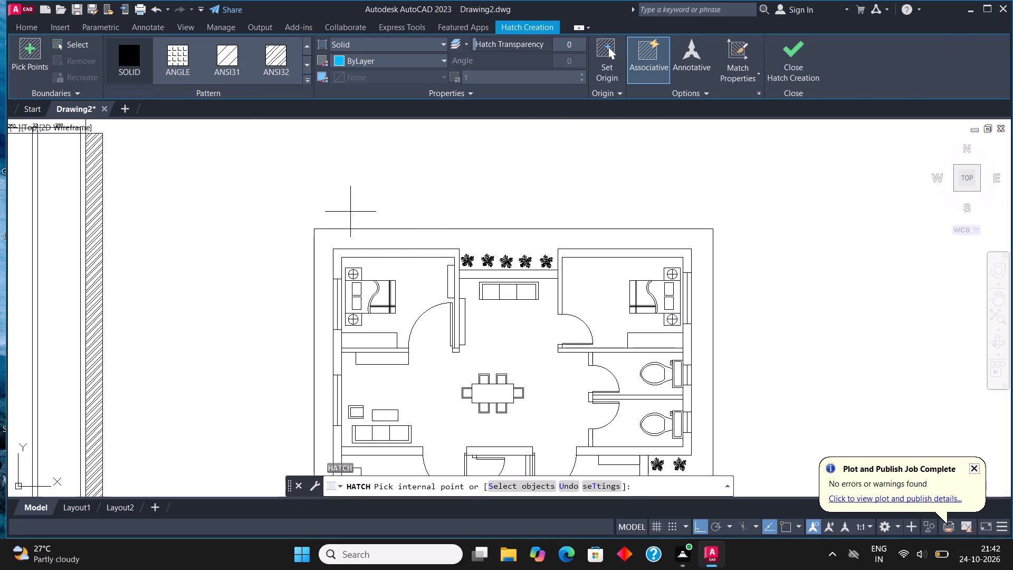
click(417, 253)
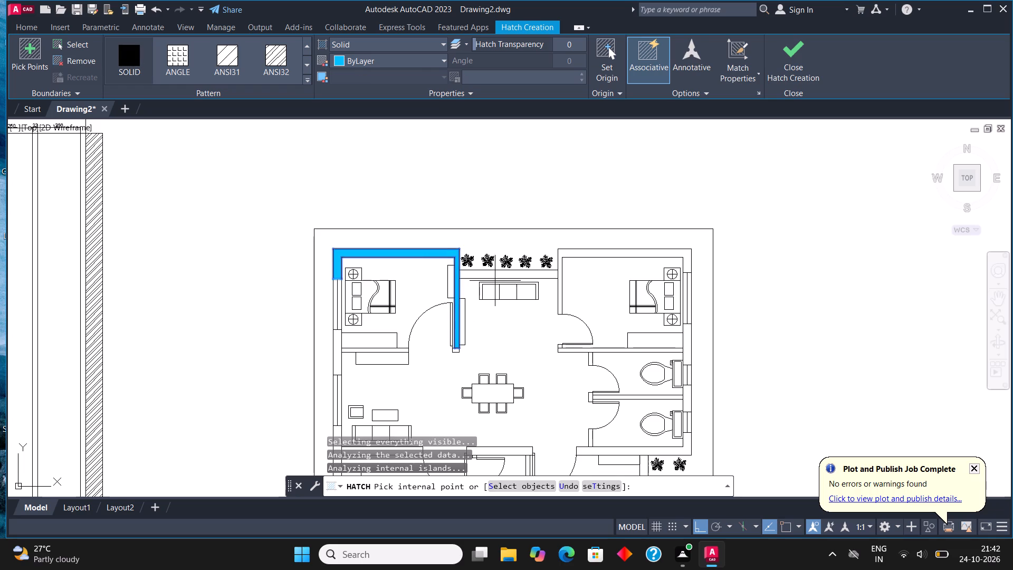
click(506, 273)
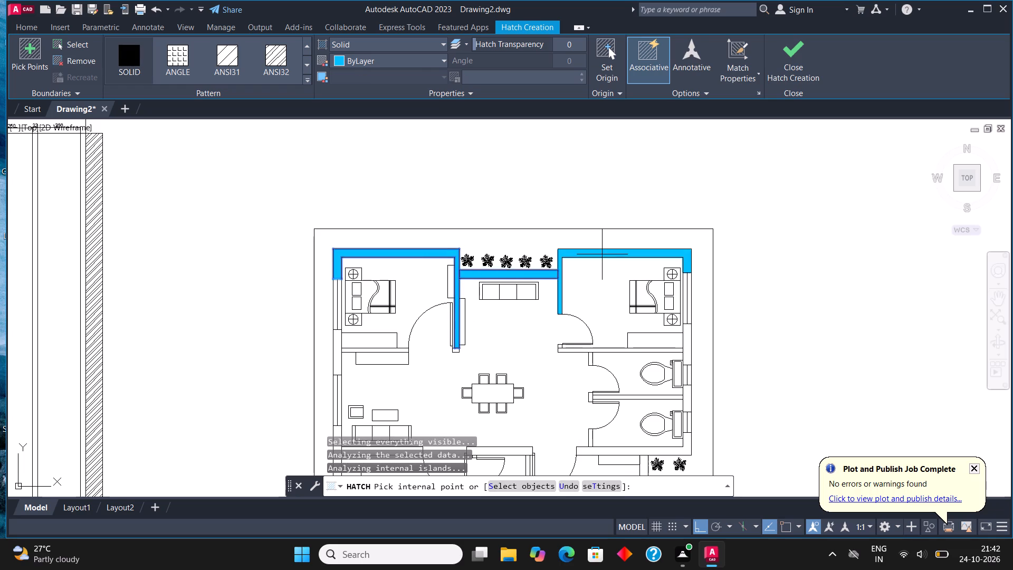
click(602, 254)
click(688, 341)
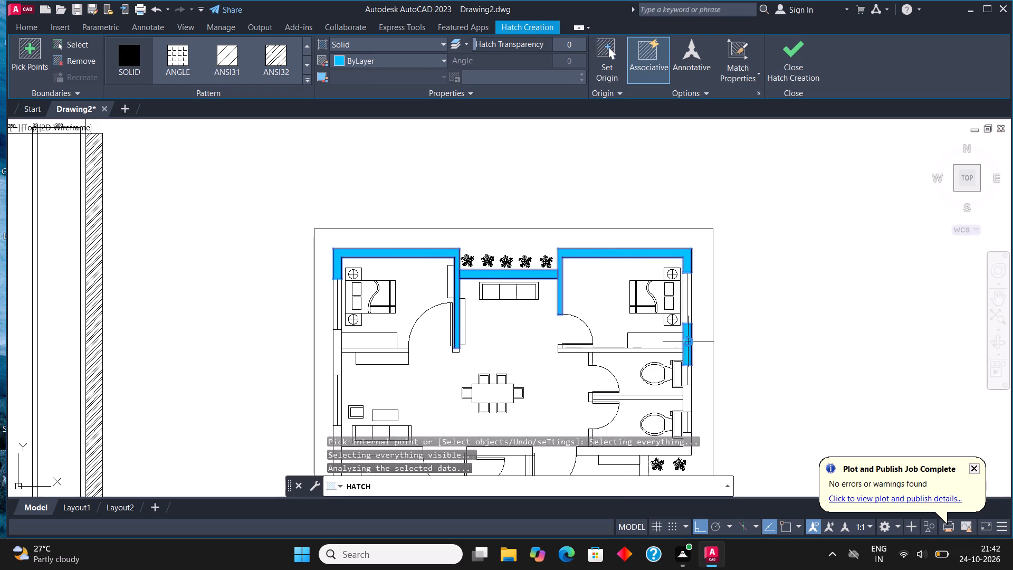
Add both bedrooms' lower walls, the short wall ends beside their doors and the west outer wall segment to the solid hatch.
click(636, 350)
scroll(554, 354, up, 2)
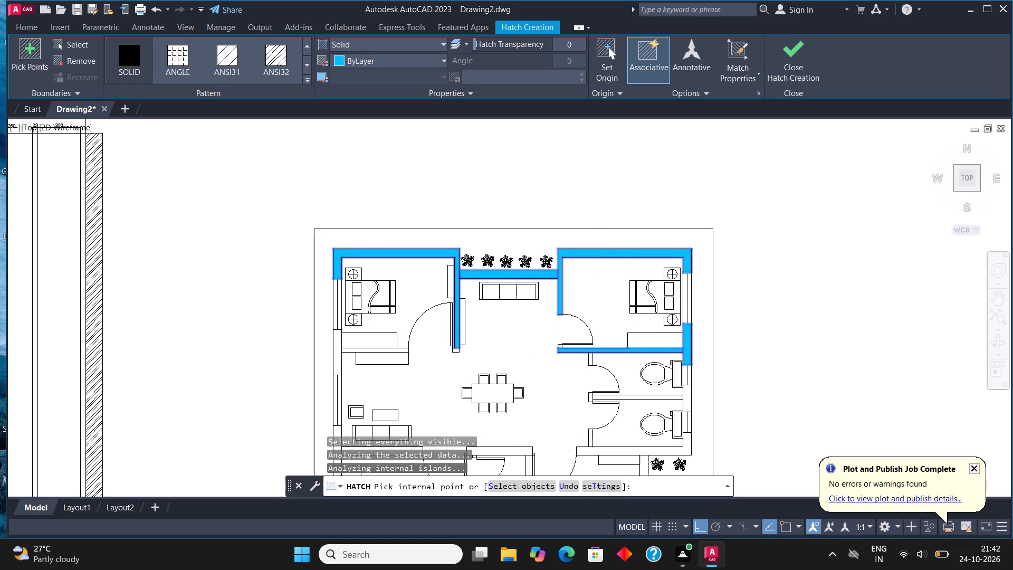
click(560, 343)
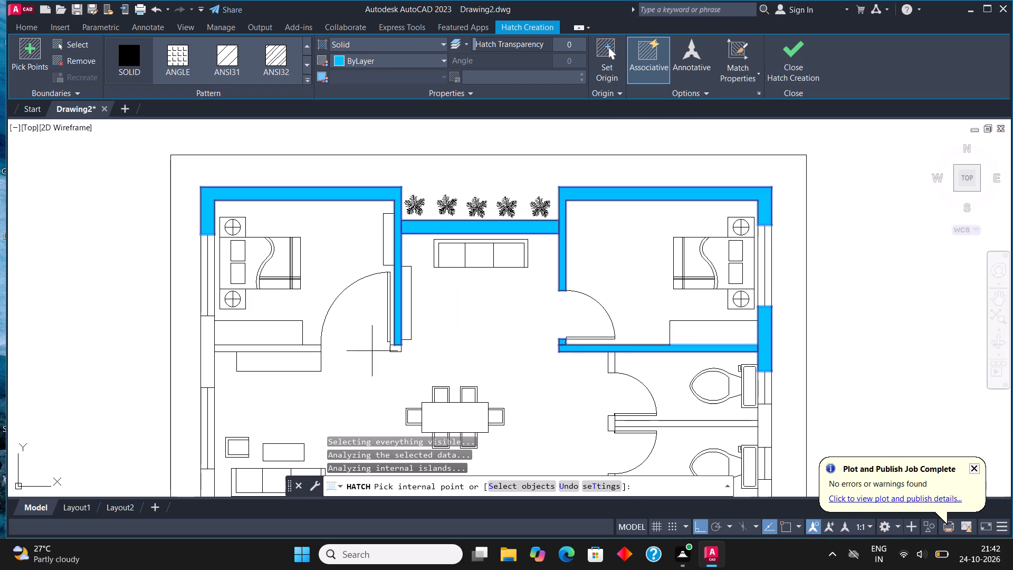
scroll(352, 354, up, 1)
click(422, 348)
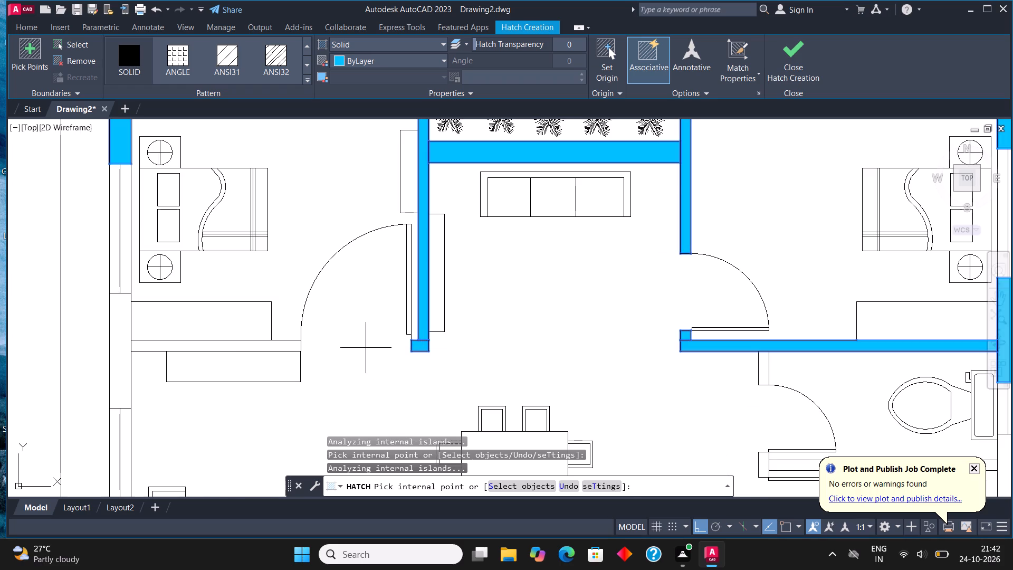
click(270, 344)
click(123, 331)
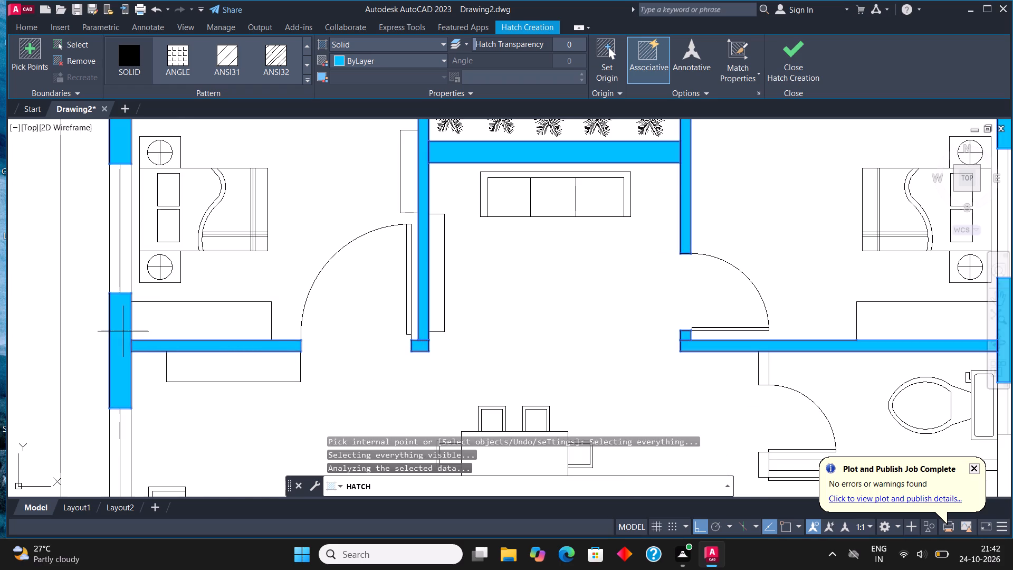
Extend the solid hatch to the lower west outer wall and the three wall segments along the south side of the hall and bathroom.
scroll(362, 292, down, 3)
scroll(314, 357, up, 2)
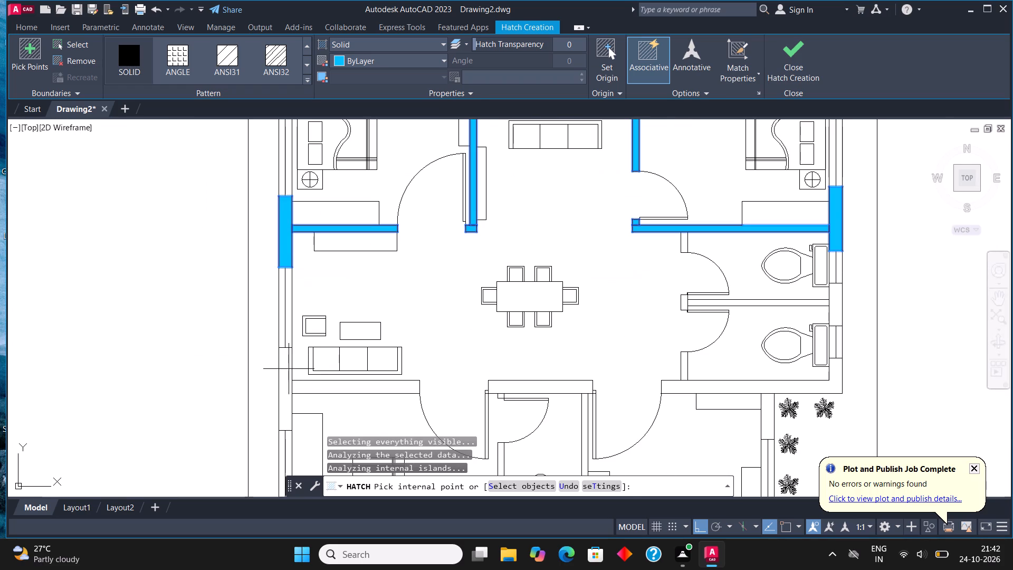
click(289, 369)
key(ctrl+z)
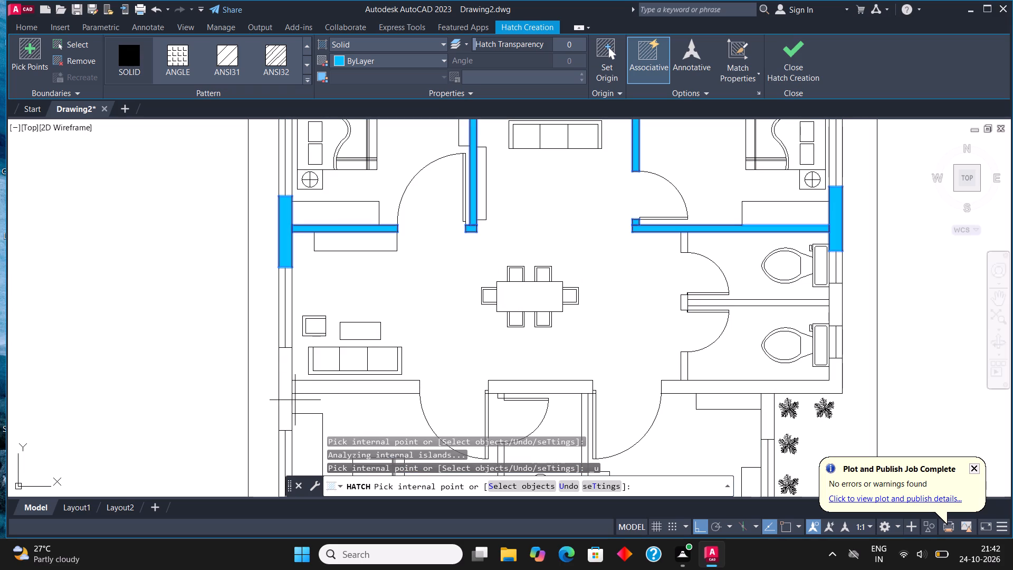
click(285, 378)
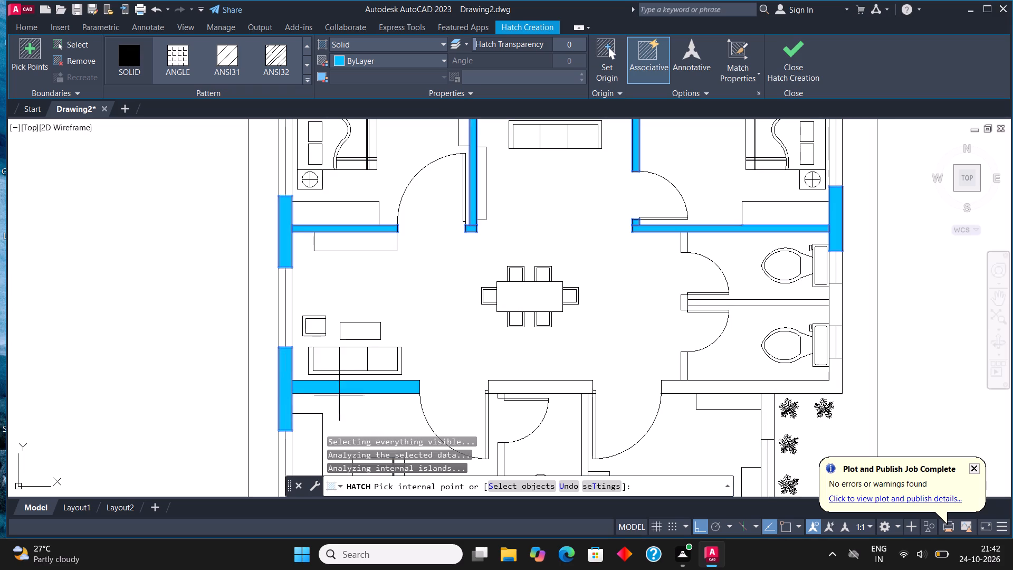
click(346, 392)
click(508, 389)
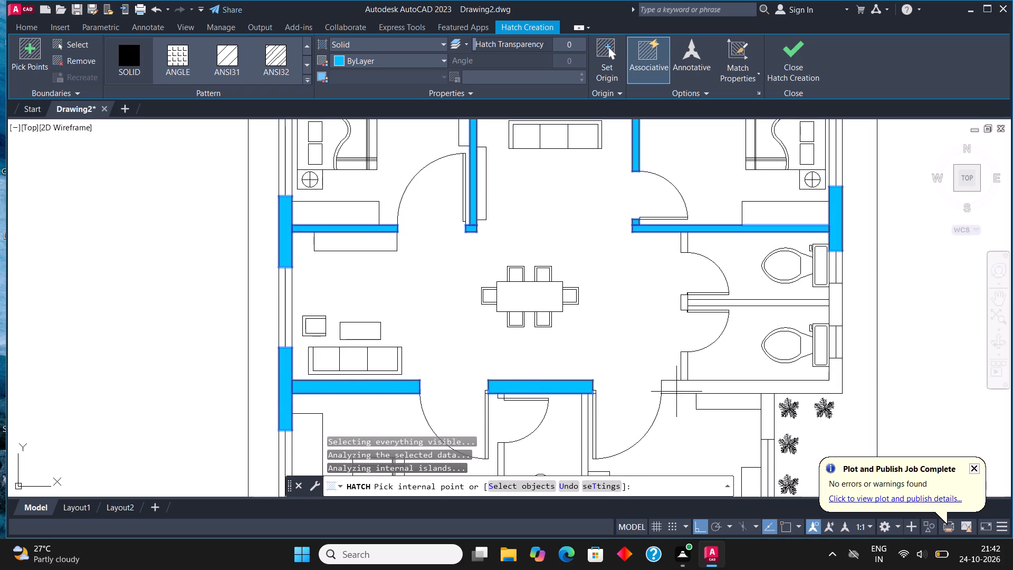
click(691, 393)
Extend the solid hatch to the two east bathrooms' door-side walls, dividing wall and remaining outer wall segments.
click(684, 373)
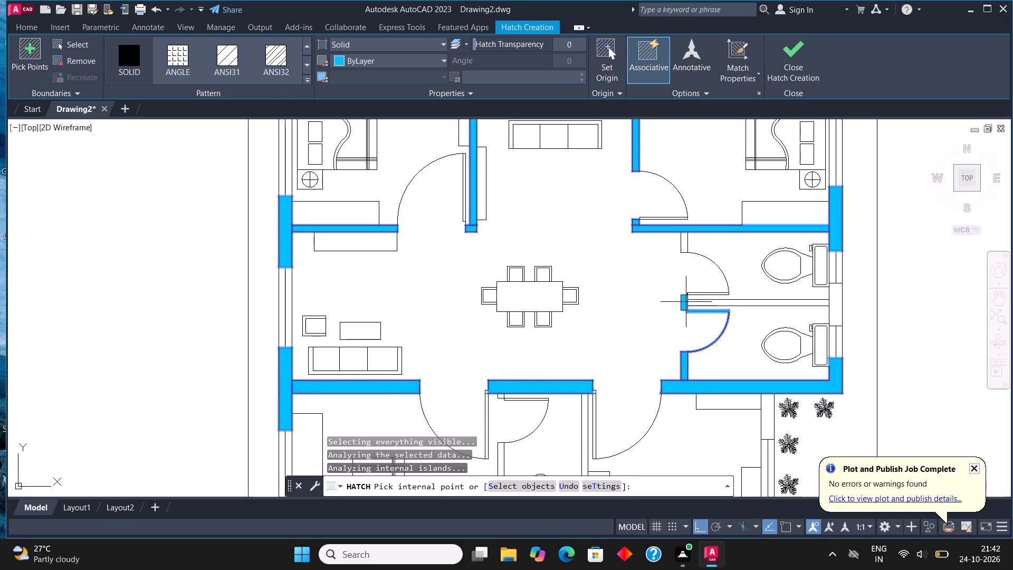
click(686, 301)
click(684, 241)
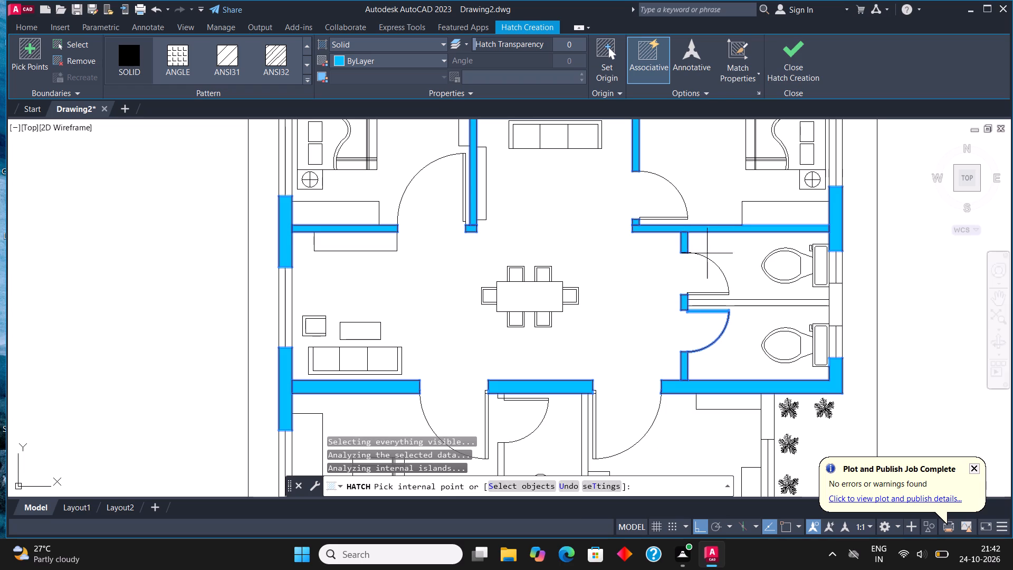
click(842, 309)
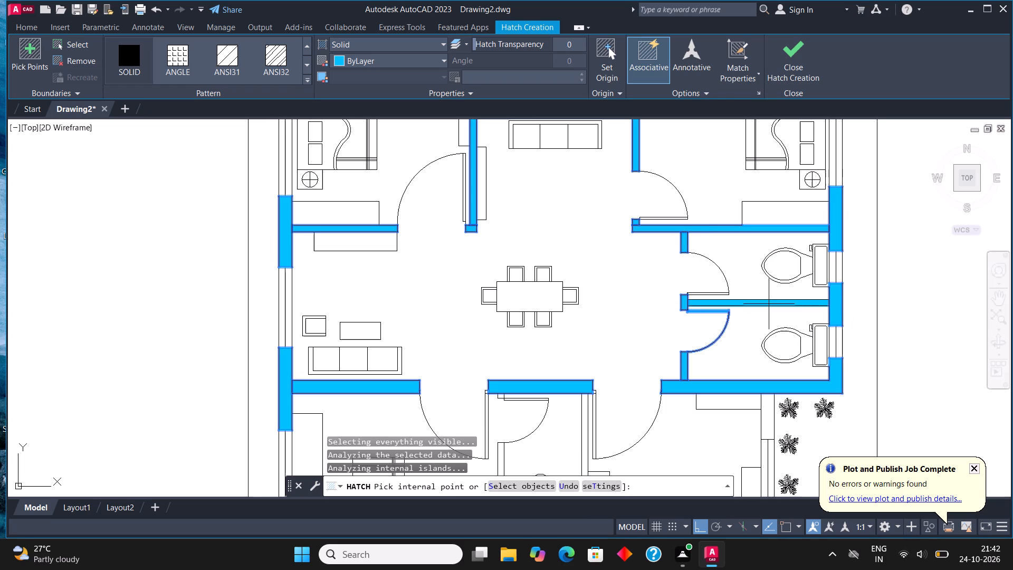
click(769, 304)
click(795, 72)
Hatch with solid fill the outer walls around the lower rooms, including both bottom corners and the upper segment of their east wall.
scroll(553, 277, down, 1)
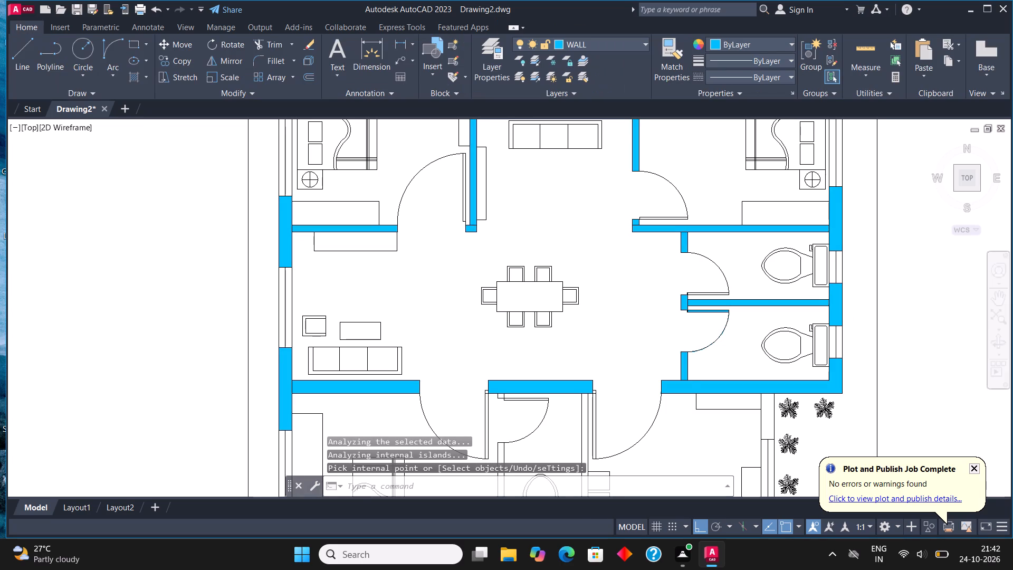
scroll(553, 277, down, 1)
scroll(515, 385, up, 1)
key(h)
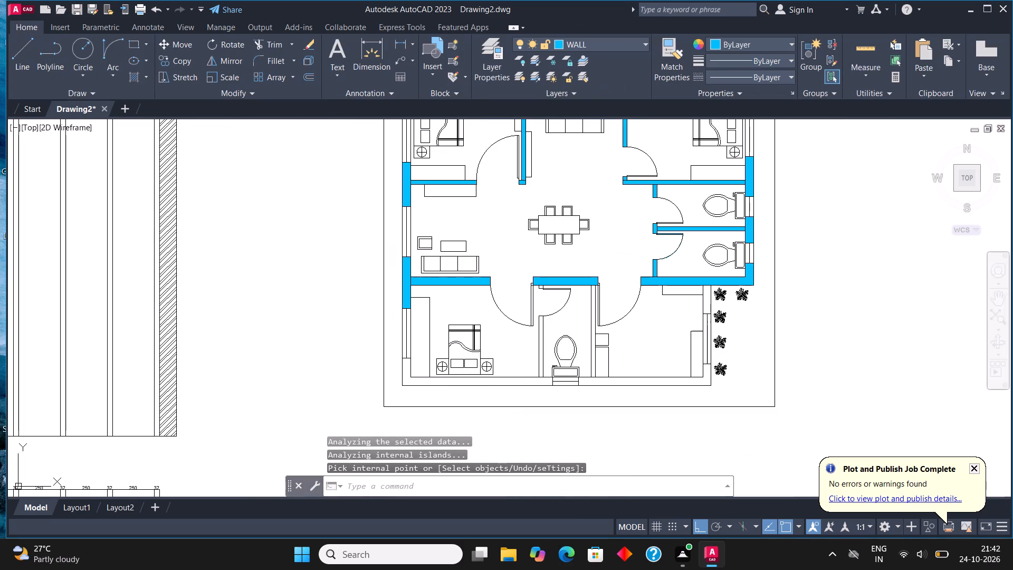
key(Return)
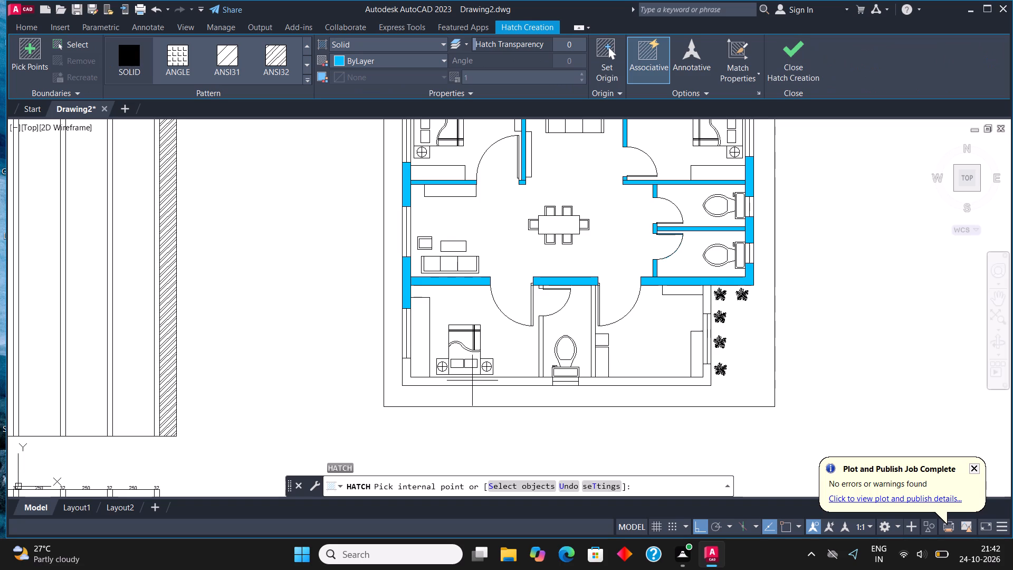
click(479, 382)
click(651, 381)
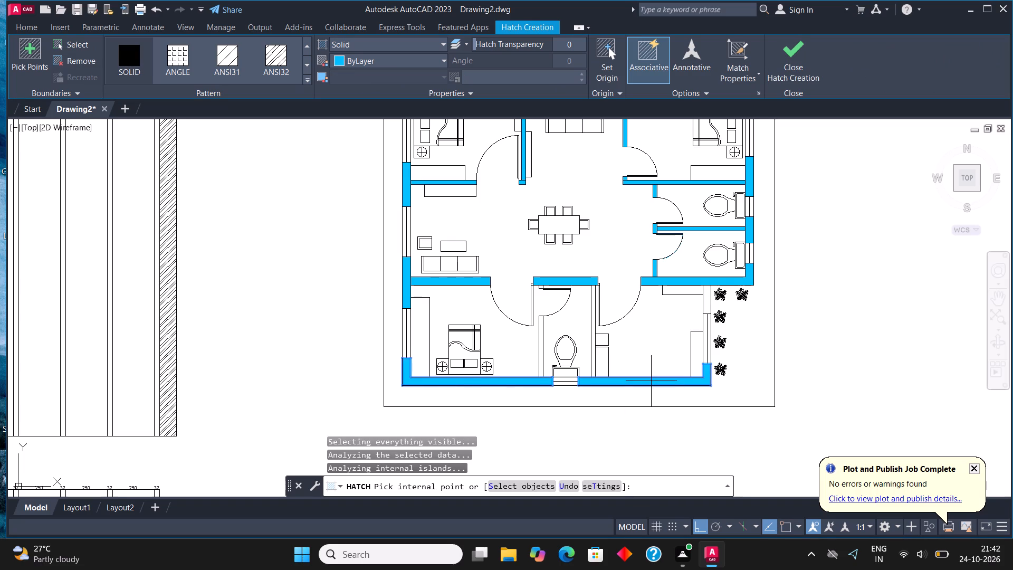
click(710, 296)
Add both partition walls of the lower bathroom and the short wall end beside its door to the solid hatch.
scroll(589, 362, up, 1)
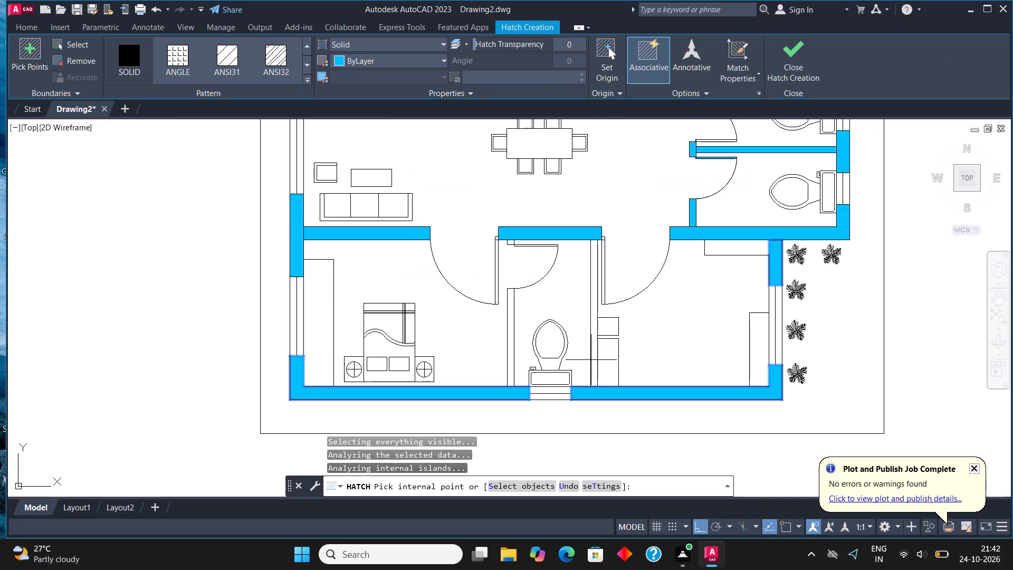
click(595, 353)
click(508, 354)
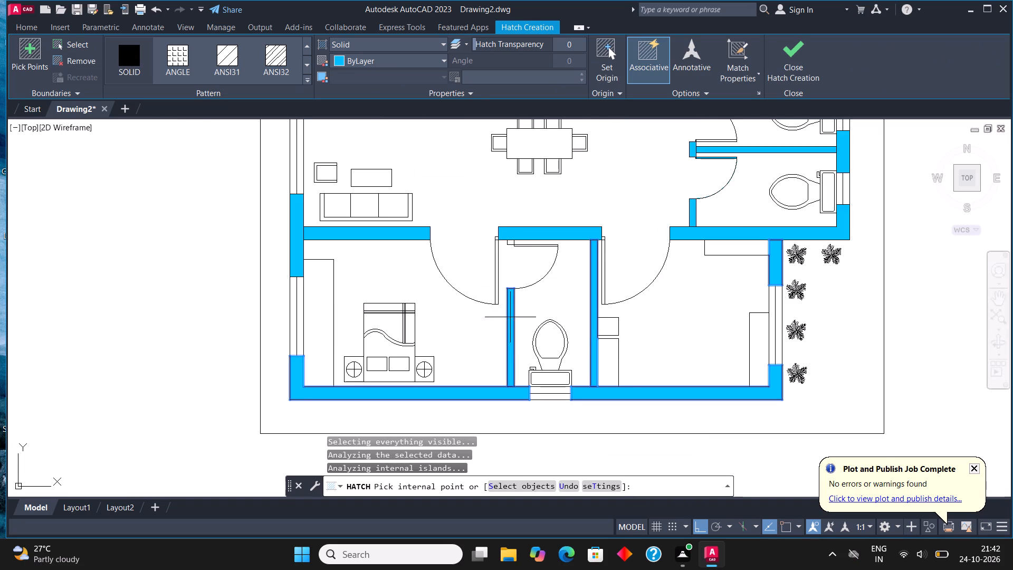
scroll(504, 243, up, 2)
click(510, 243)
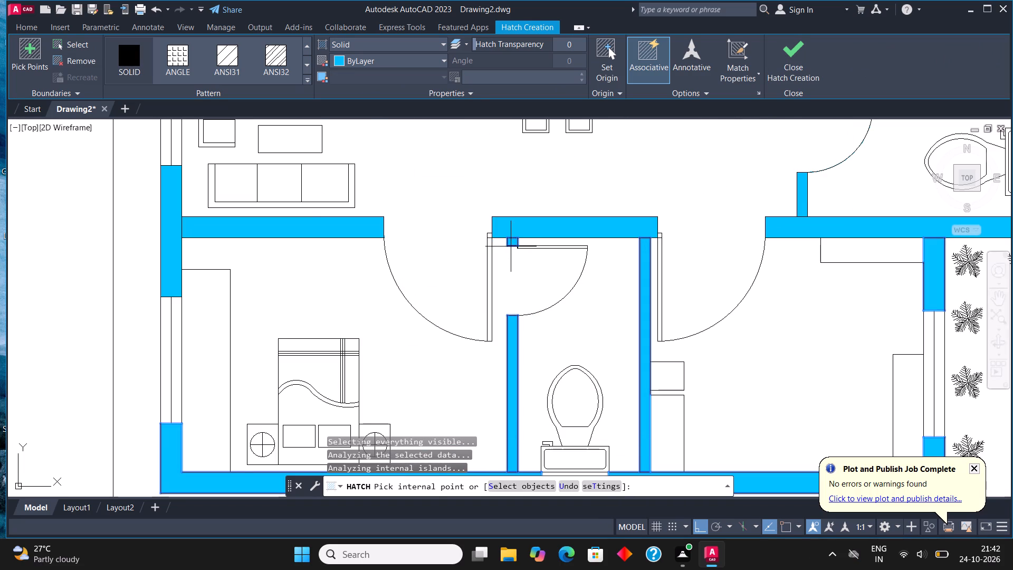
scroll(513, 292, down, 2)
middle_drag(546, 253, 546, 286)
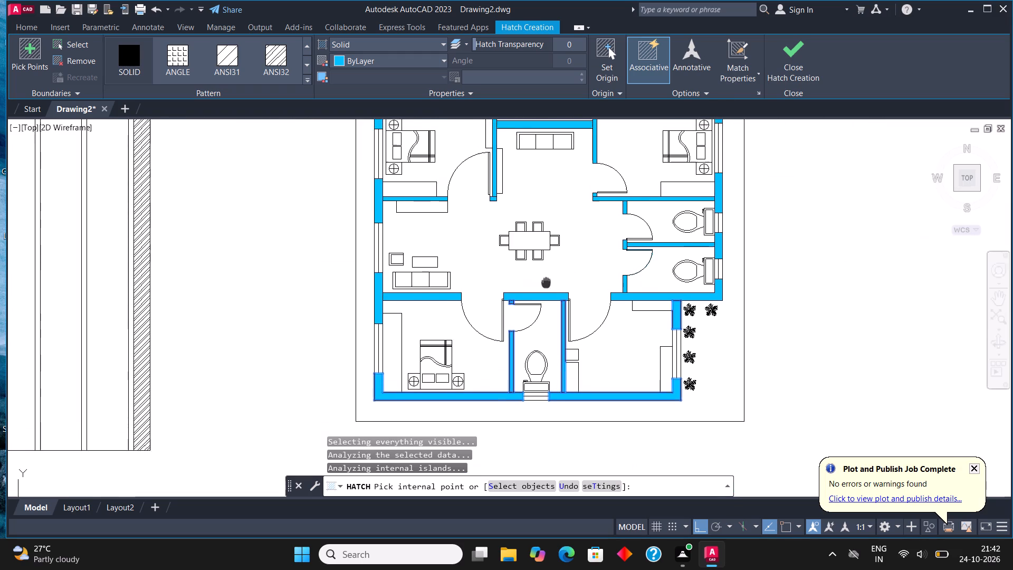
middle_drag(546, 286, 547, 328)
middle_drag(561, 259, 562, 270)
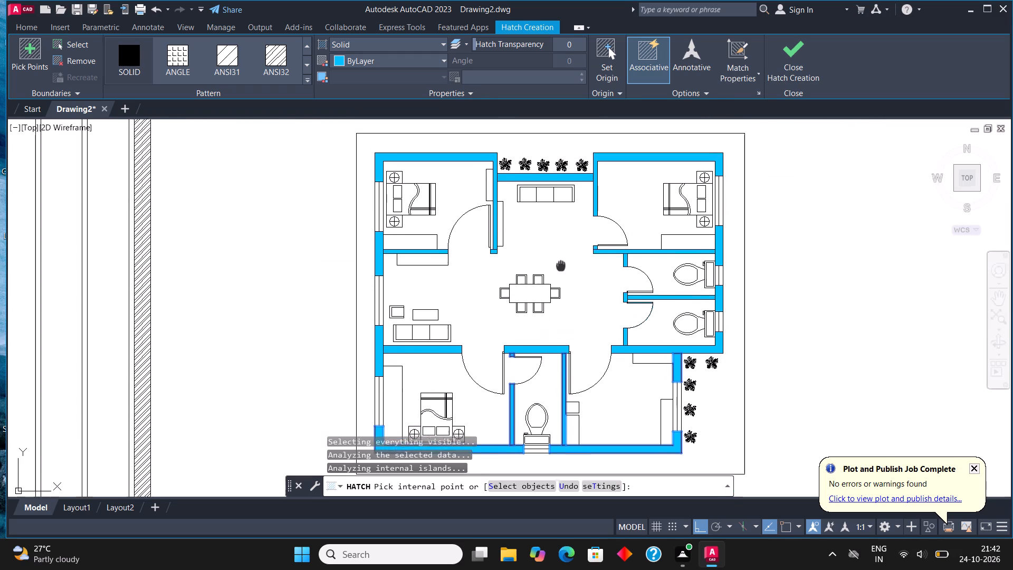
middle_drag(562, 270, 563, 277)
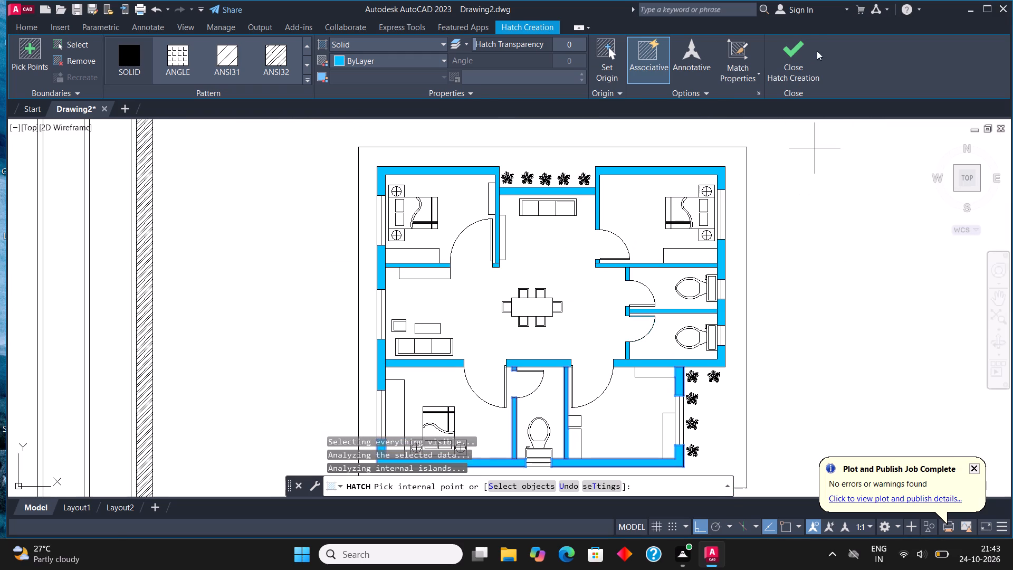
click(801, 49)
Move the window in the lower bathroom's south wall to the WIND layer.
scroll(466, 188, up, 2)
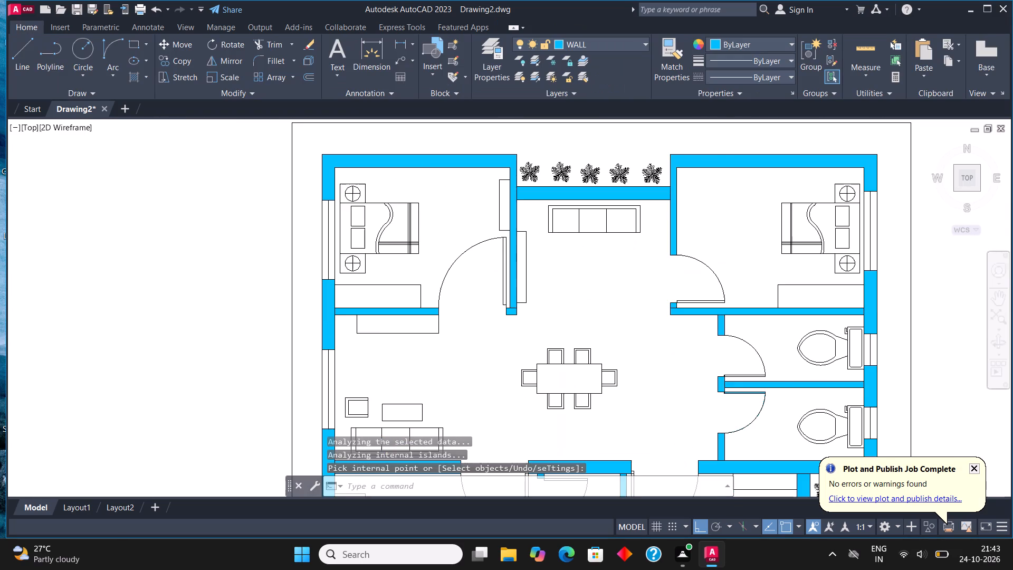
scroll(429, 243, down, 1)
middle_drag(744, 343, 734, 339)
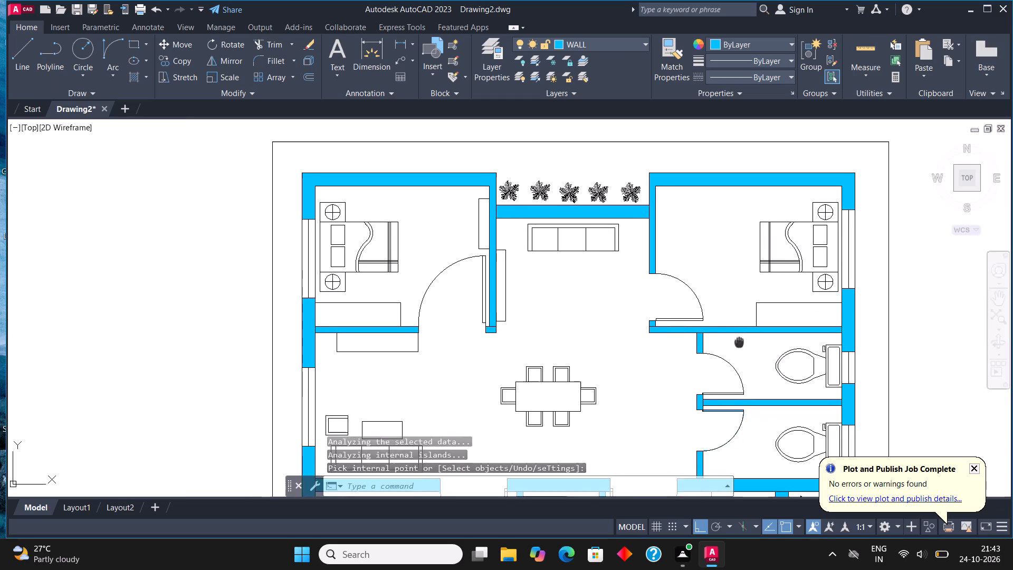
middle_drag(734, 339, 672, 265)
middle_drag(629, 398, 618, 281)
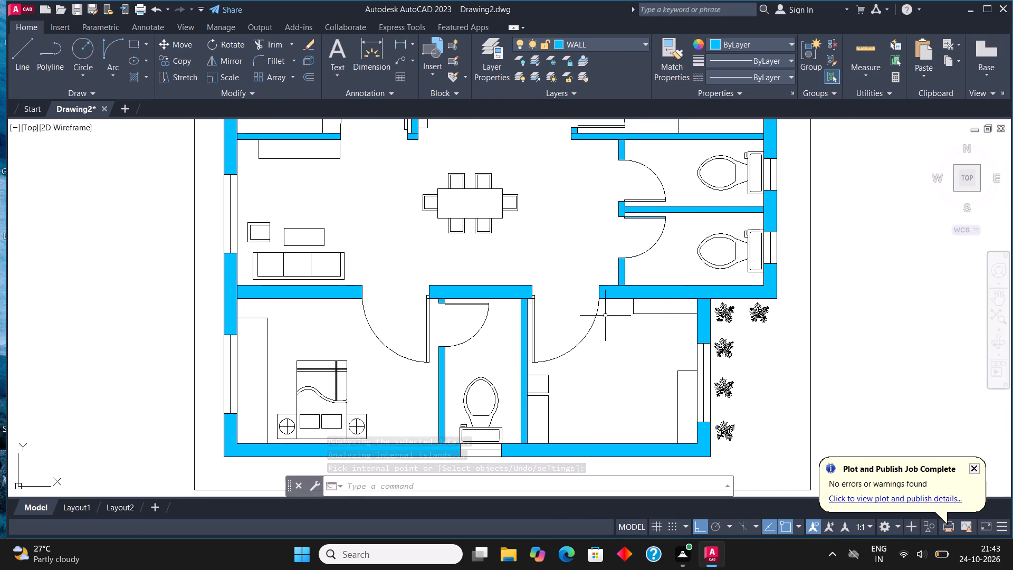
middle_drag(601, 383, 605, 306)
scroll(464, 385, up, 3)
click(438, 384)
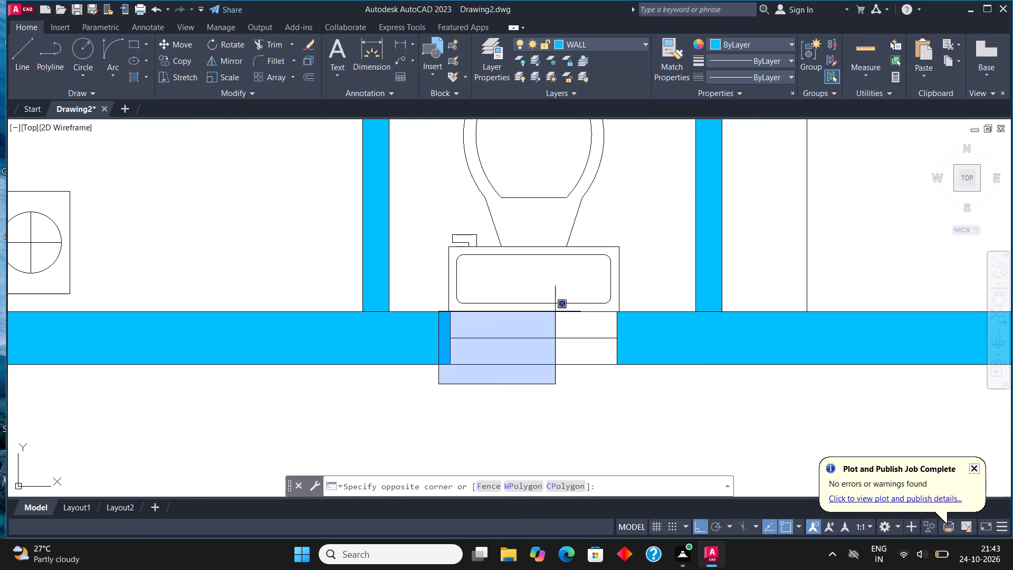
click(646, 305)
click(588, 47)
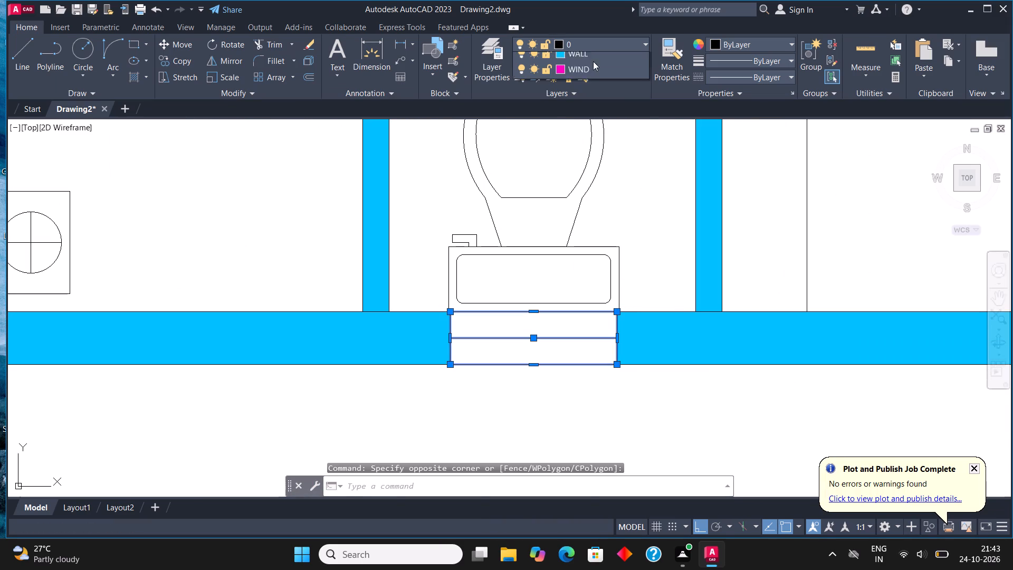
click(597, 168)
scroll(489, 351, down, 2)
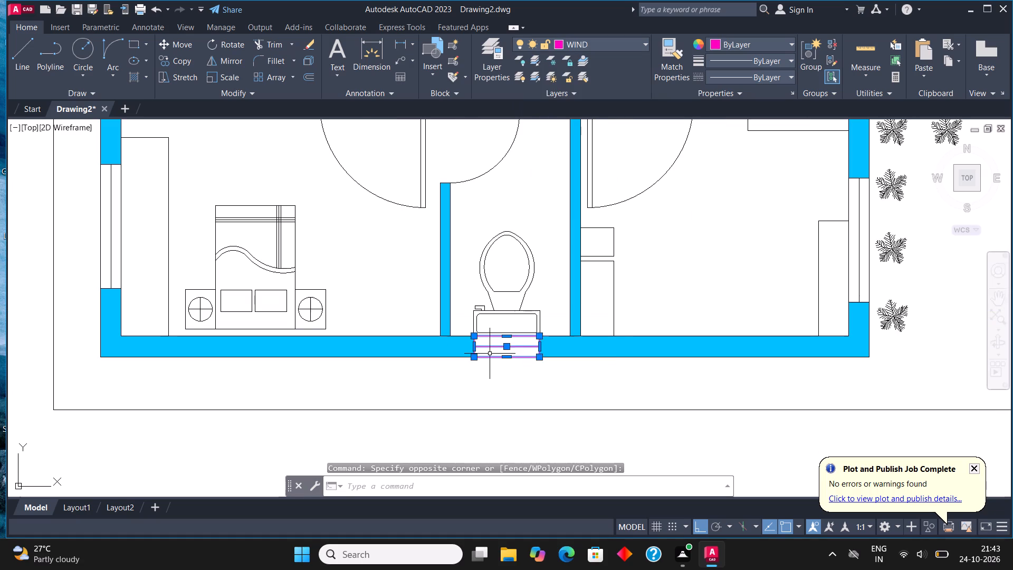
key(Escape)
Move the lower-left bedroom's west window to the WIND layer.
scroll(520, 396, down, 1)
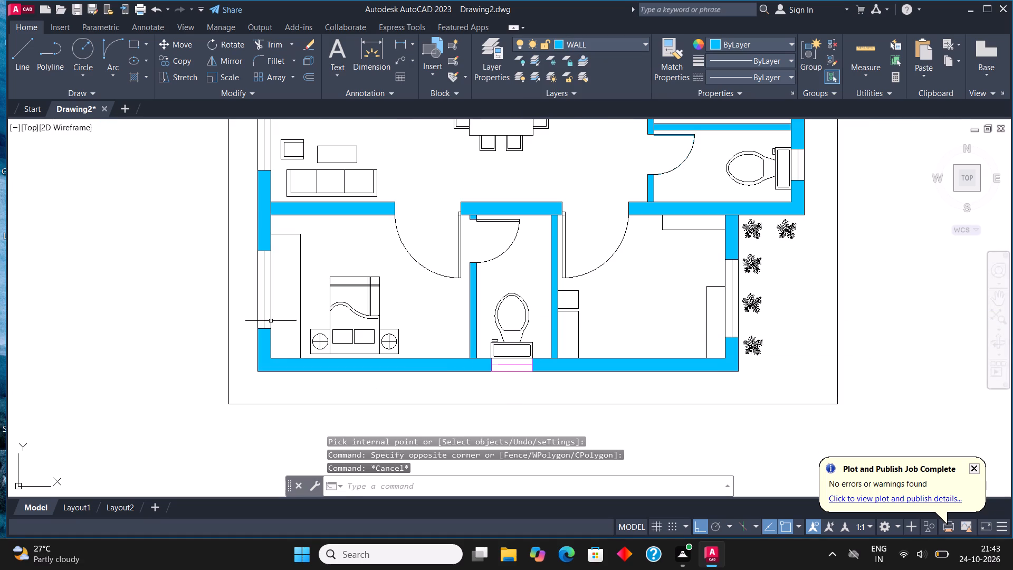
scroll(270, 320, up, 1)
drag(233, 354, 238, 339)
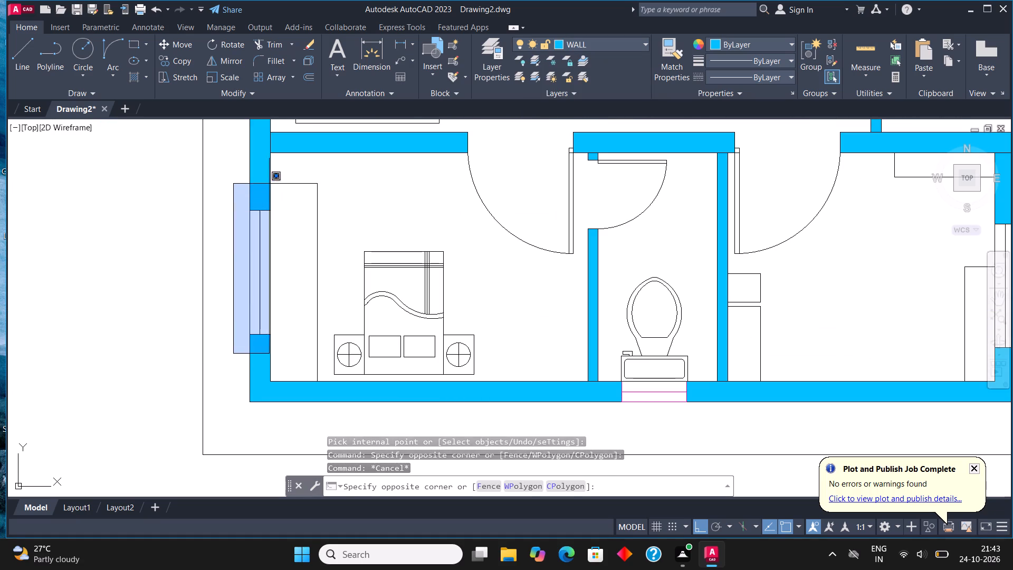
click(277, 196)
click(620, 50)
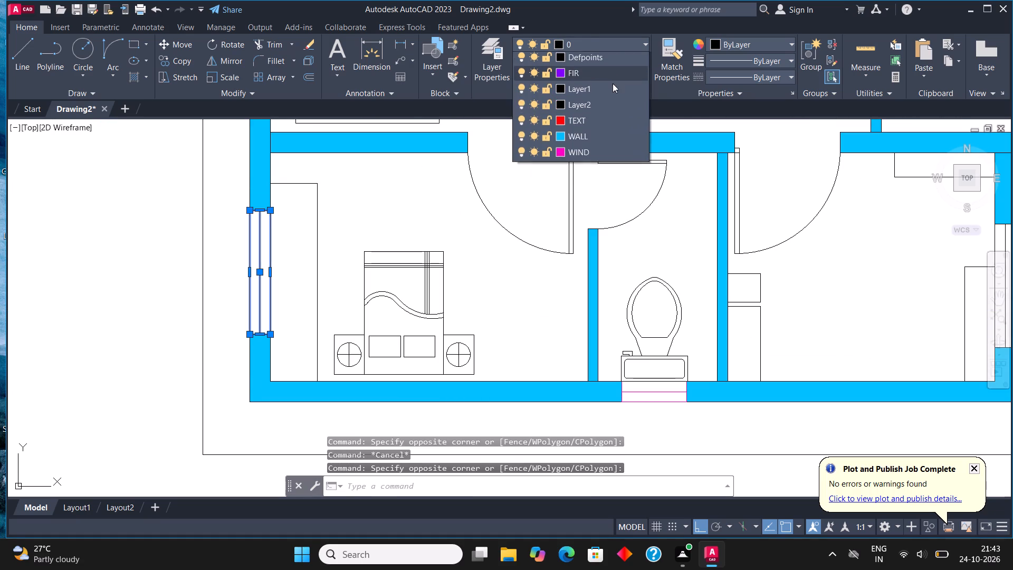
click(595, 170)
key(Escape)
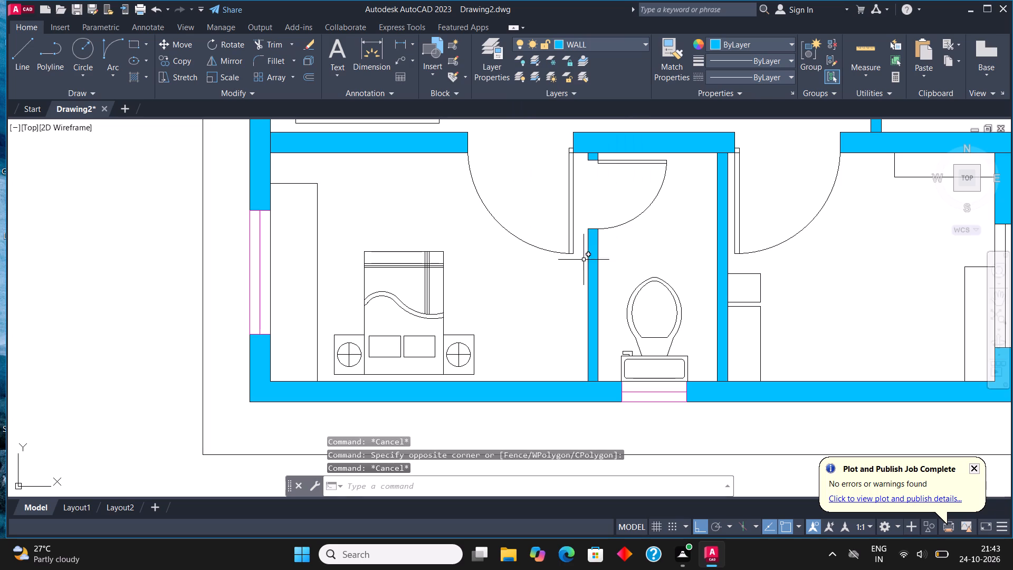
Move the hall's west window beside the armchair to the WIND layer.
scroll(574, 321, down, 2)
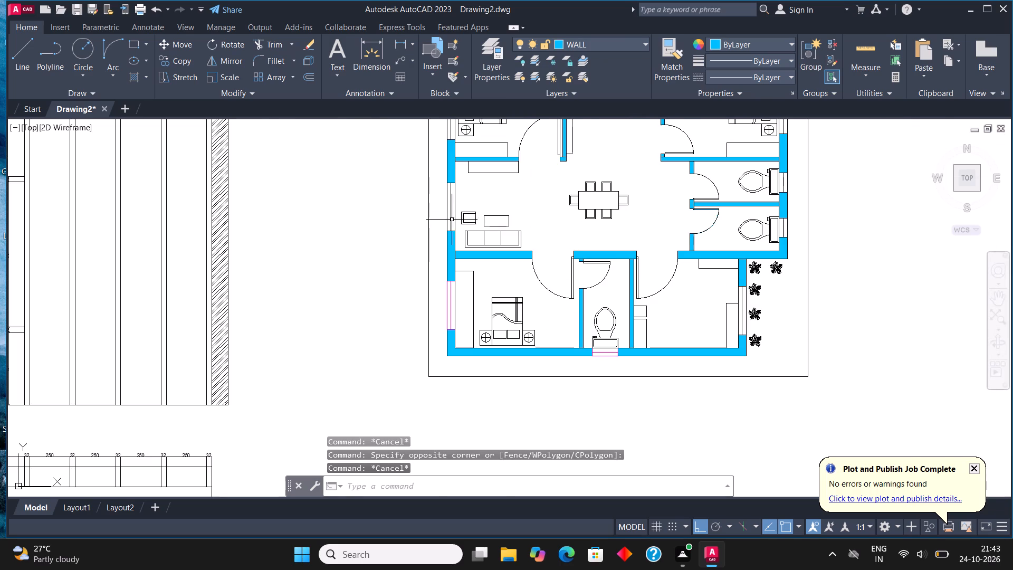
scroll(450, 214, up, 2)
click(418, 269)
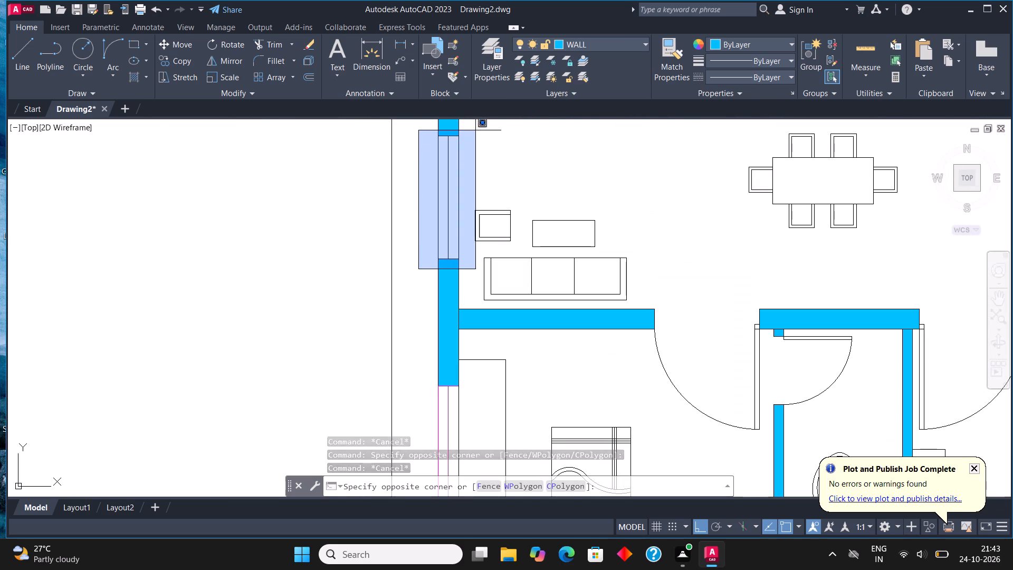
click(471, 132)
click(598, 44)
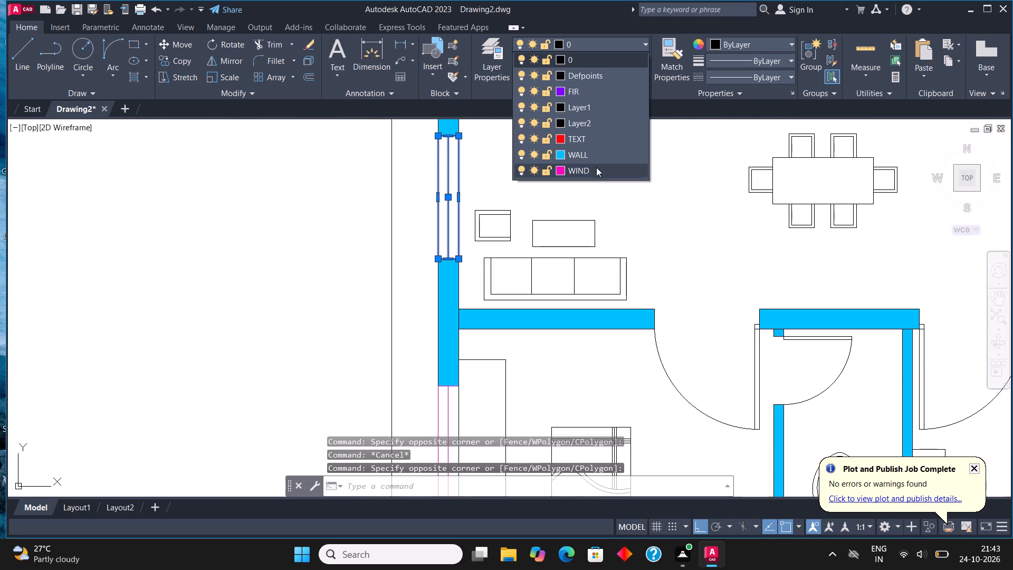
click(598, 173)
key(Escape)
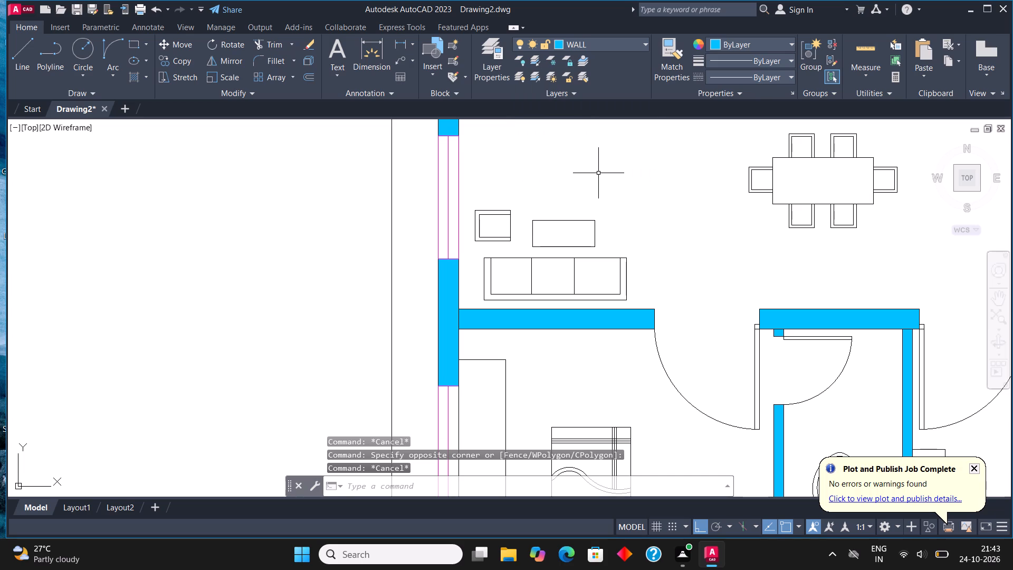
Move the upper-left bedroom's west window to the WIND layer.
scroll(529, 297, down, 3)
scroll(510, 213, up, 3)
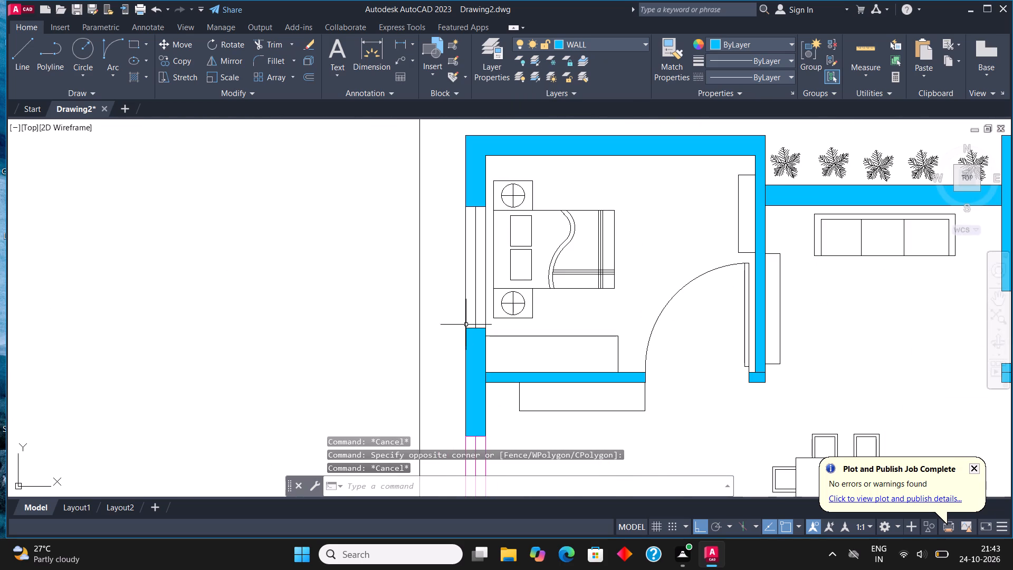
click(453, 335)
click(490, 197)
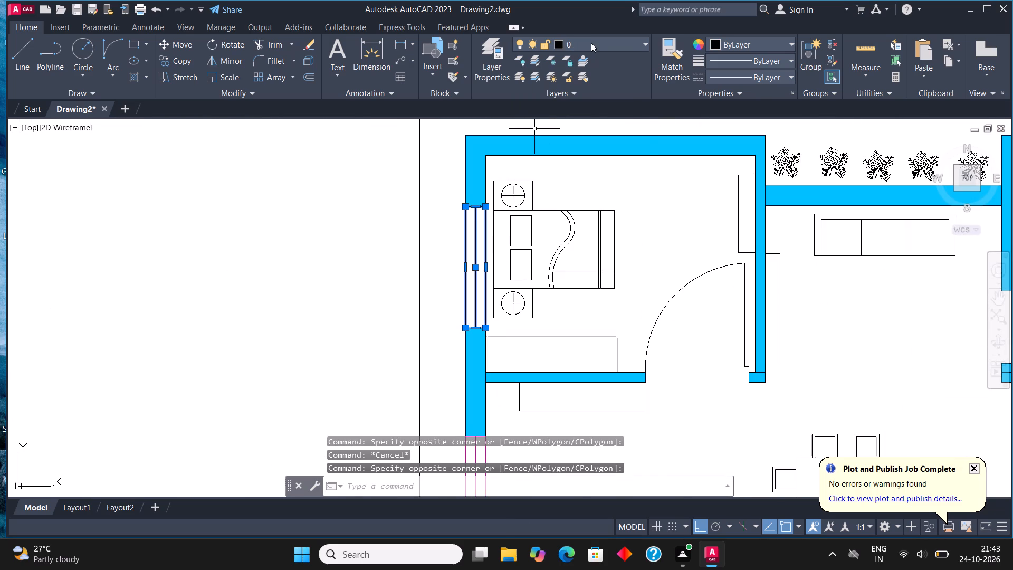
click(591, 43)
click(594, 169)
key(Escape)
Move the lower-right room's east window beside the plants to the WIND layer.
scroll(436, 231, down, 2)
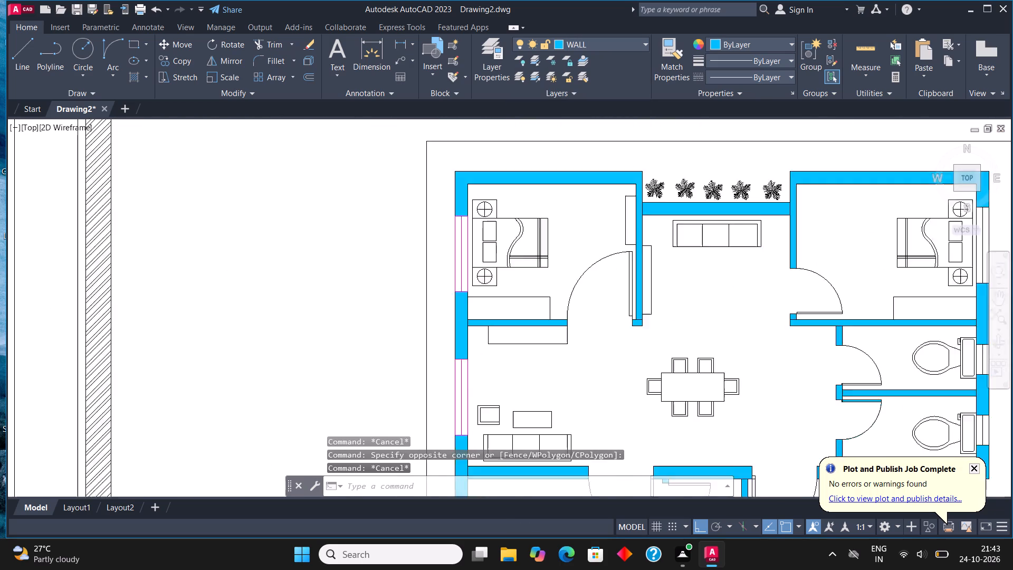
scroll(436, 231, down, 1)
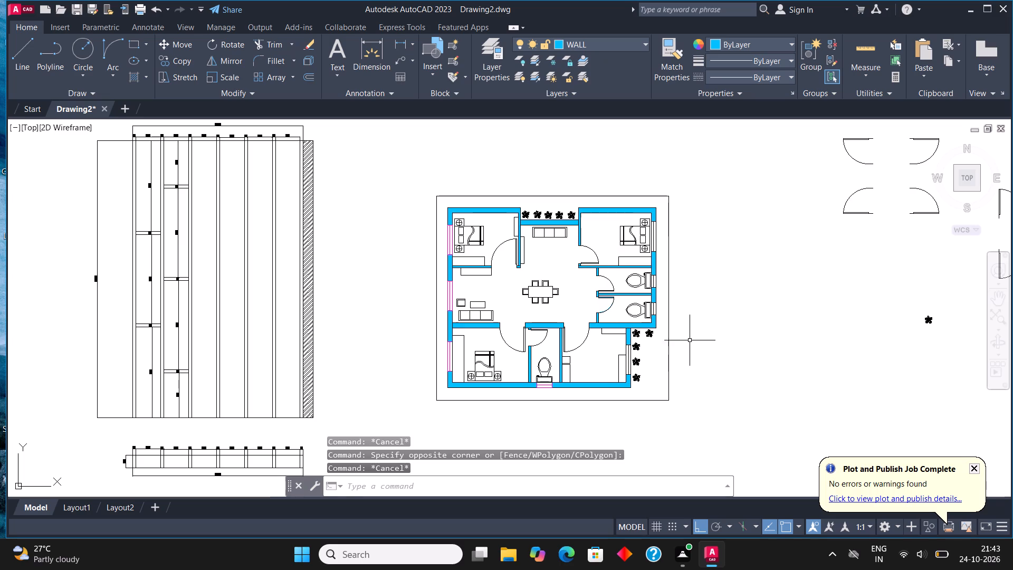
scroll(668, 308, up, 1)
scroll(556, 435, up, 1)
scroll(634, 408, up, 2)
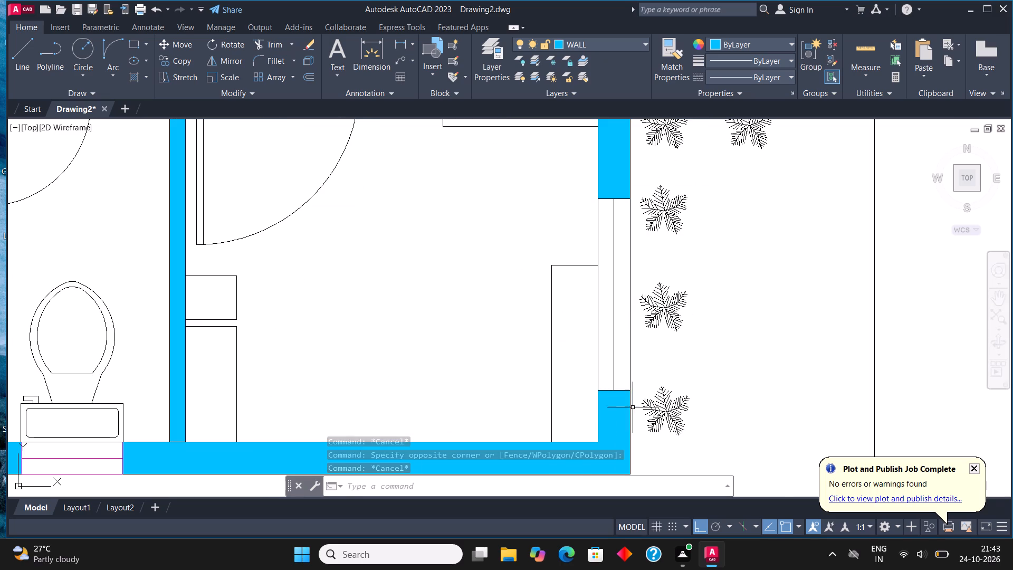
click(591, 406)
click(640, 186)
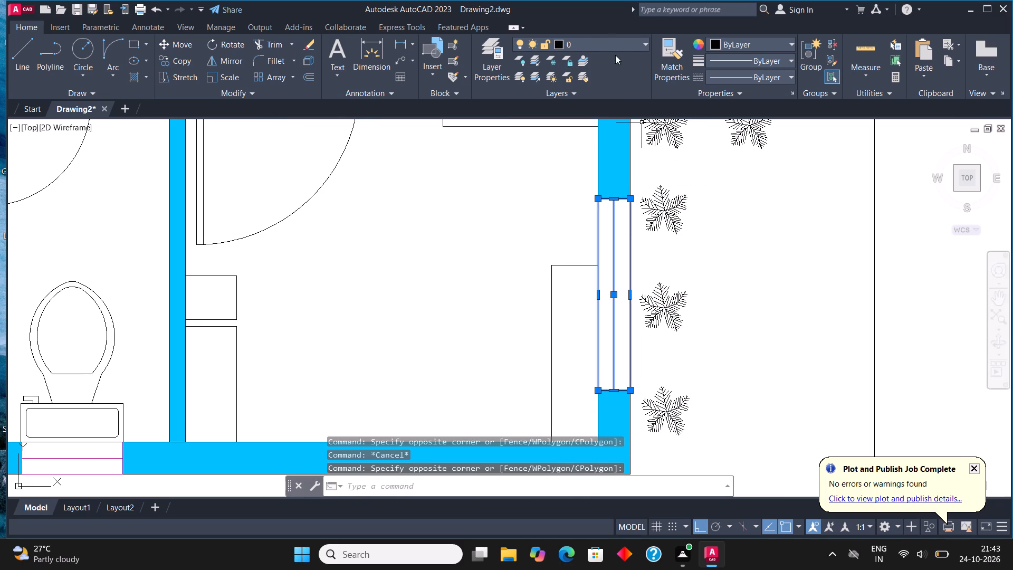
click(610, 39)
click(612, 170)
key(Escape)
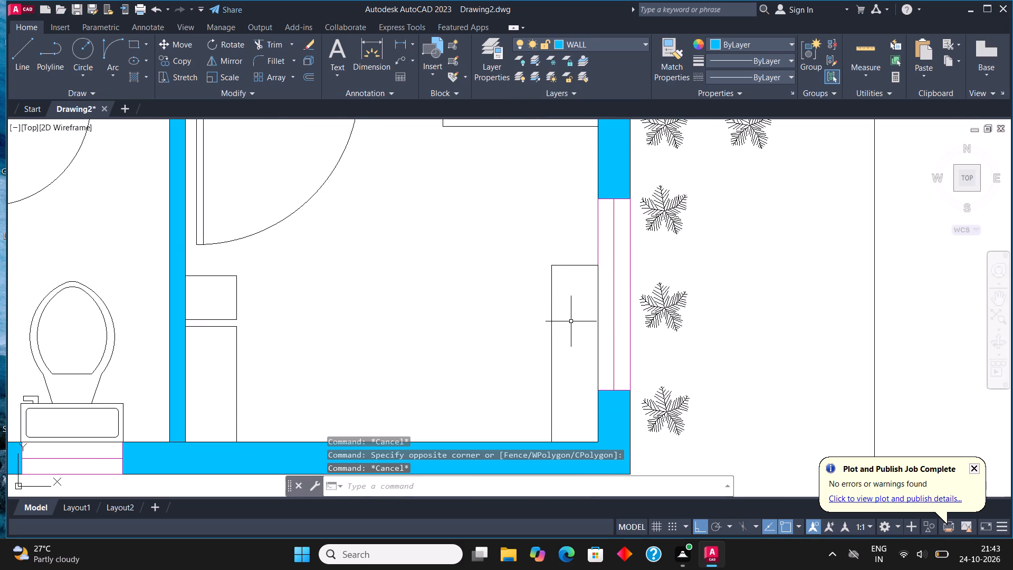
Move the east window of the lower of the two right-hand toilets to the WIND layer.
scroll(577, 336, down, 2)
scroll(667, 196, up, 3)
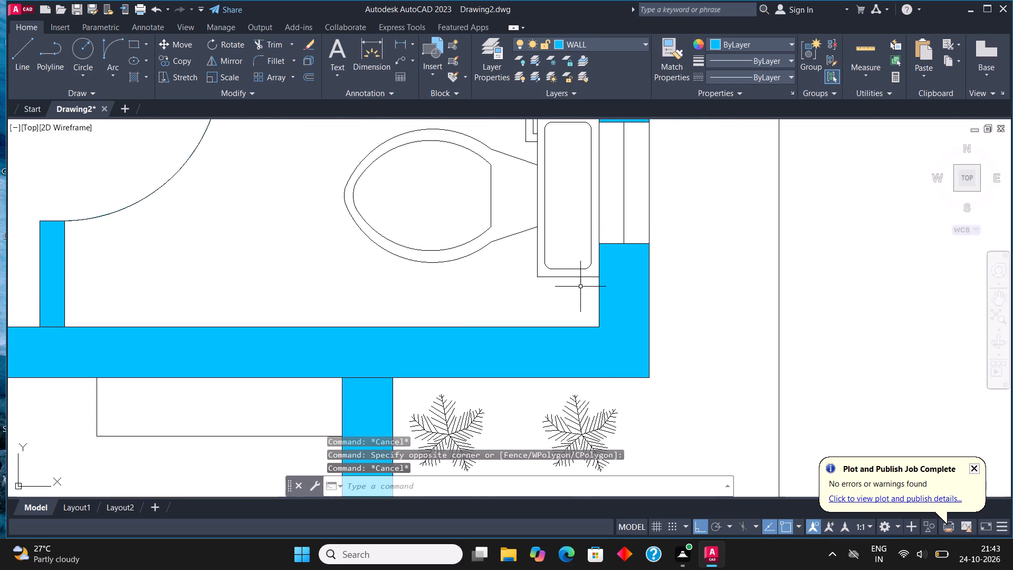
click(577, 292)
scroll(611, 237, down, 1)
click(656, 146)
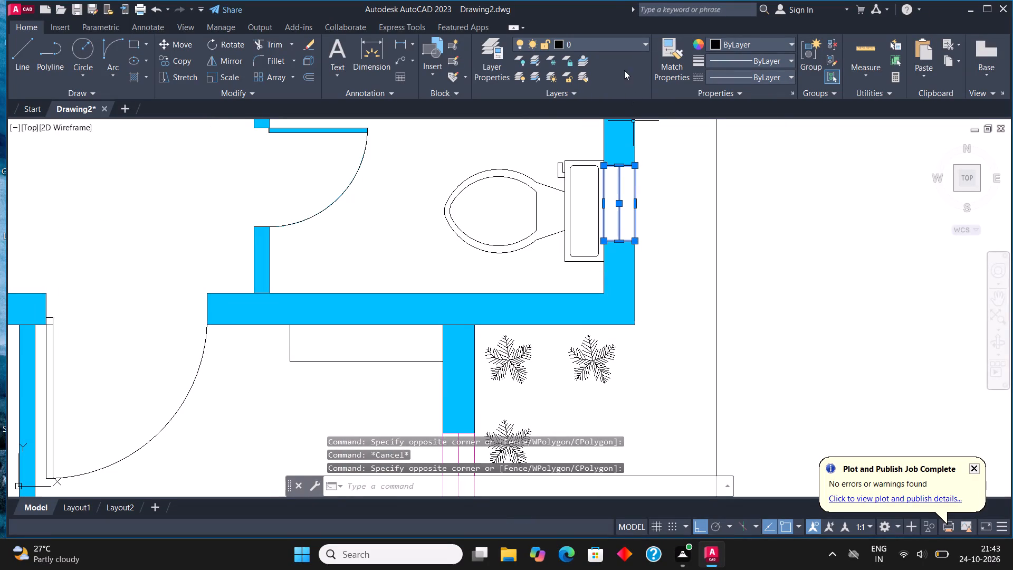
click(620, 40)
click(607, 169)
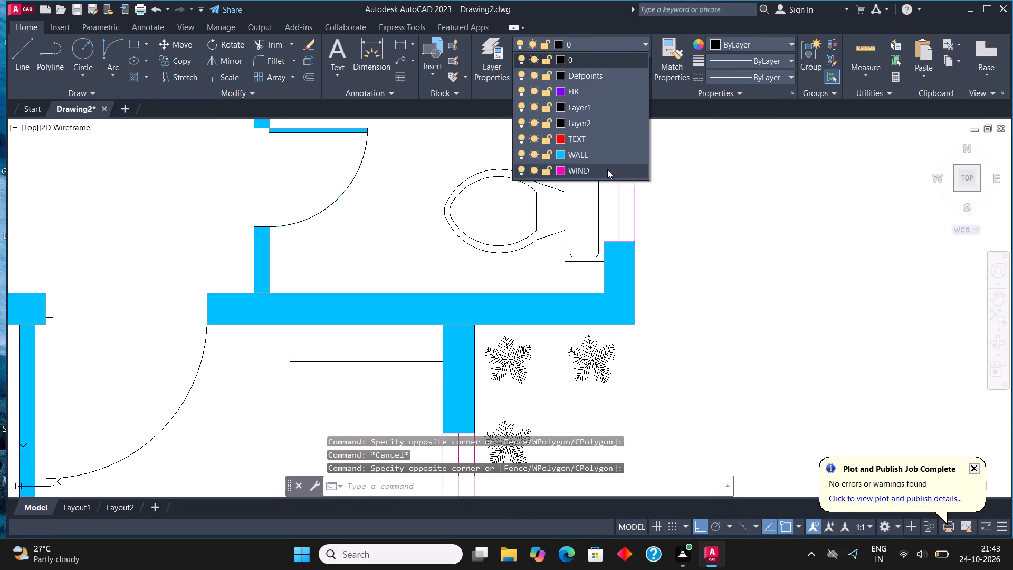
key(Escape)
Move the east window of the upper of the two right-hand toilets to the WIND layer.
scroll(581, 318, down, 3)
scroll(593, 271, up, 3)
click(553, 259)
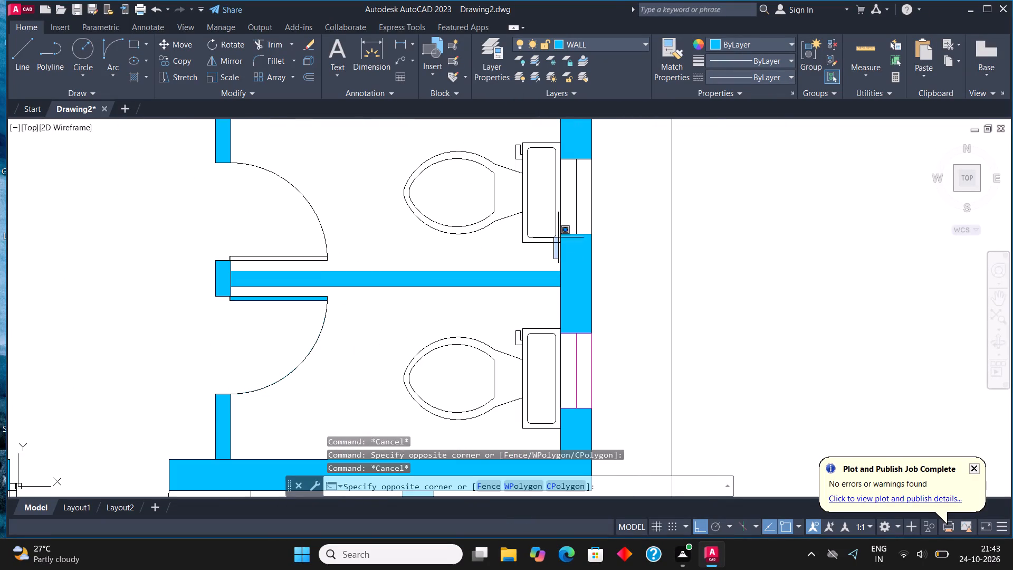
click(609, 148)
click(591, 39)
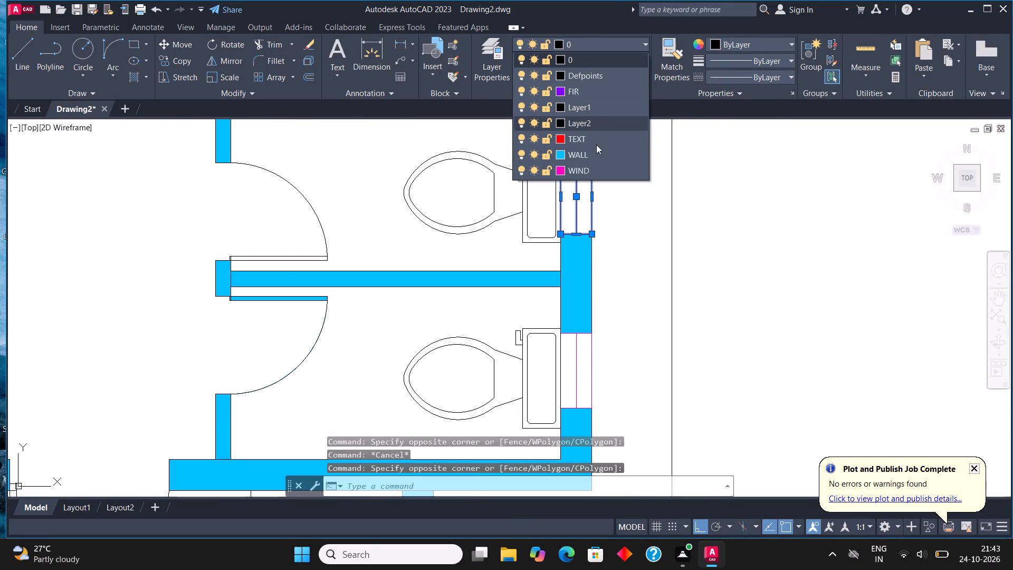
click(601, 167)
key(Escape)
Move the upper-right bedroom's east window to the WIND layer.
scroll(534, 307, down, 2)
middle_drag(552, 156, 554, 180)
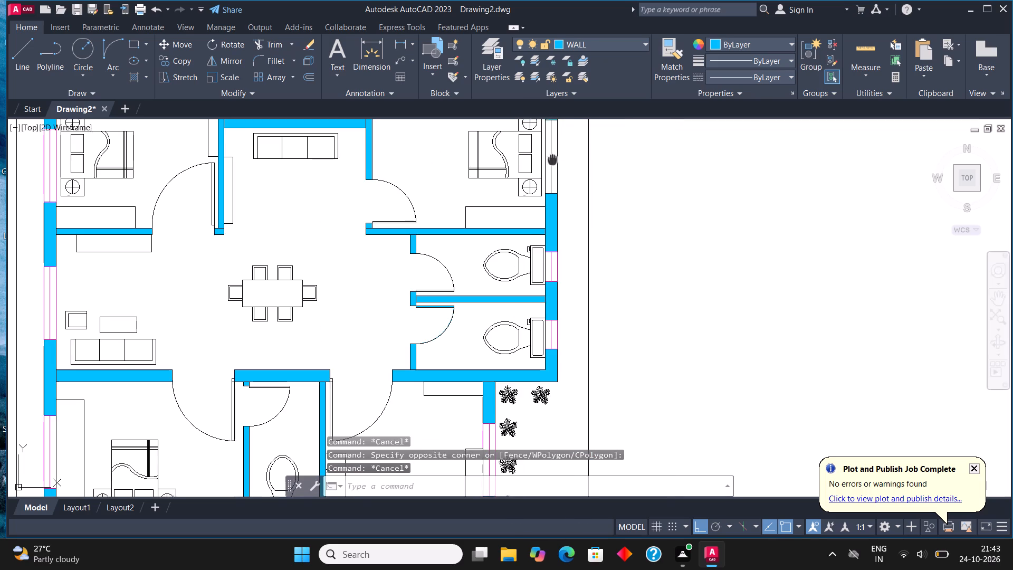
middle_drag(554, 180, 554, 230)
scroll(554, 231, up, 1)
click(536, 298)
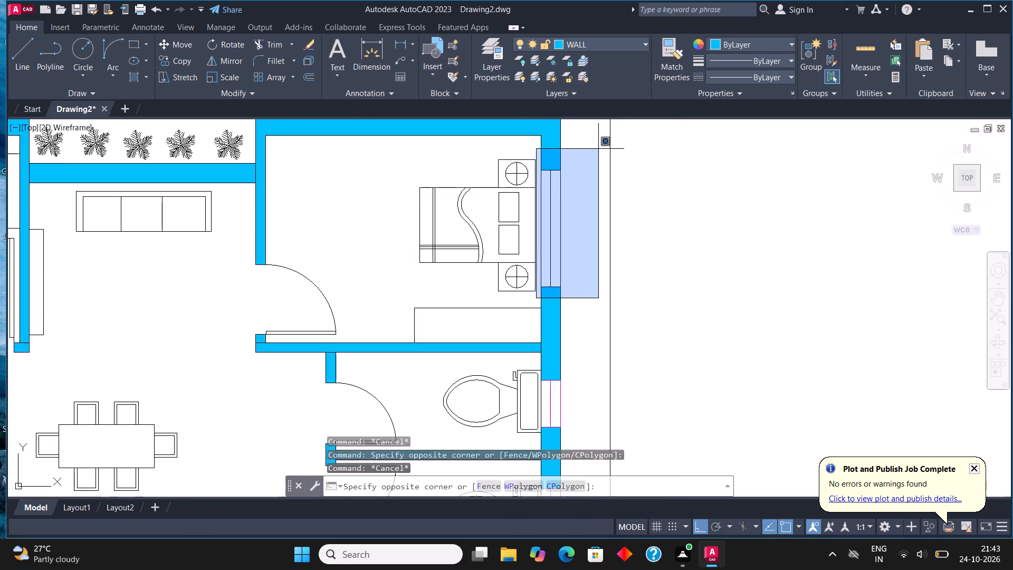
click(598, 149)
click(592, 46)
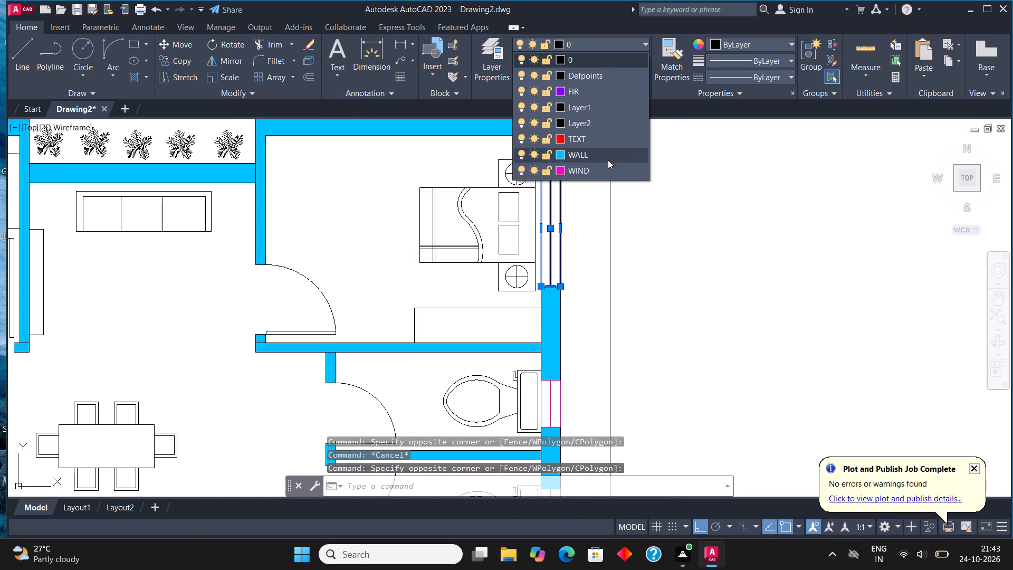
click(606, 168)
key(Escape)
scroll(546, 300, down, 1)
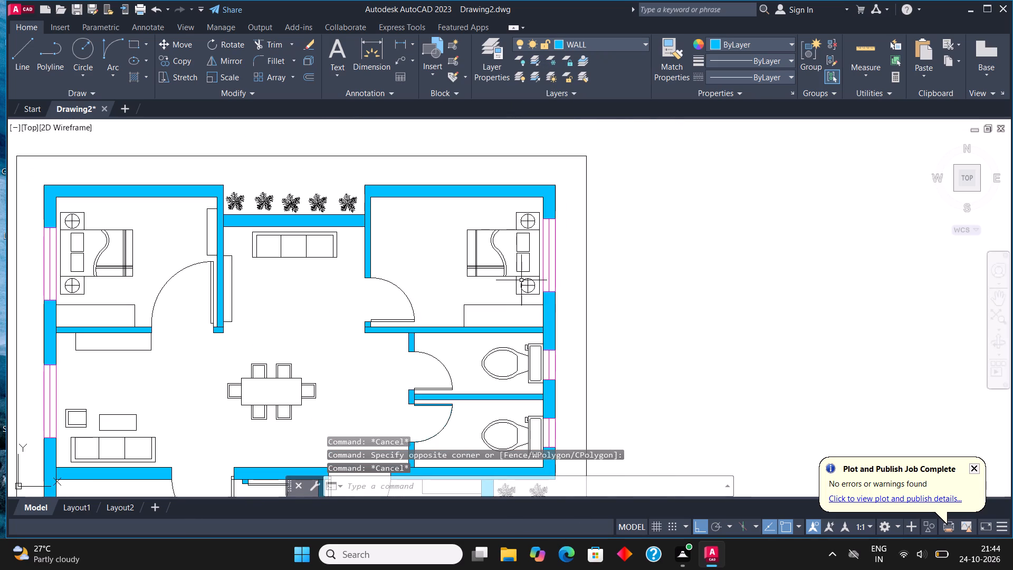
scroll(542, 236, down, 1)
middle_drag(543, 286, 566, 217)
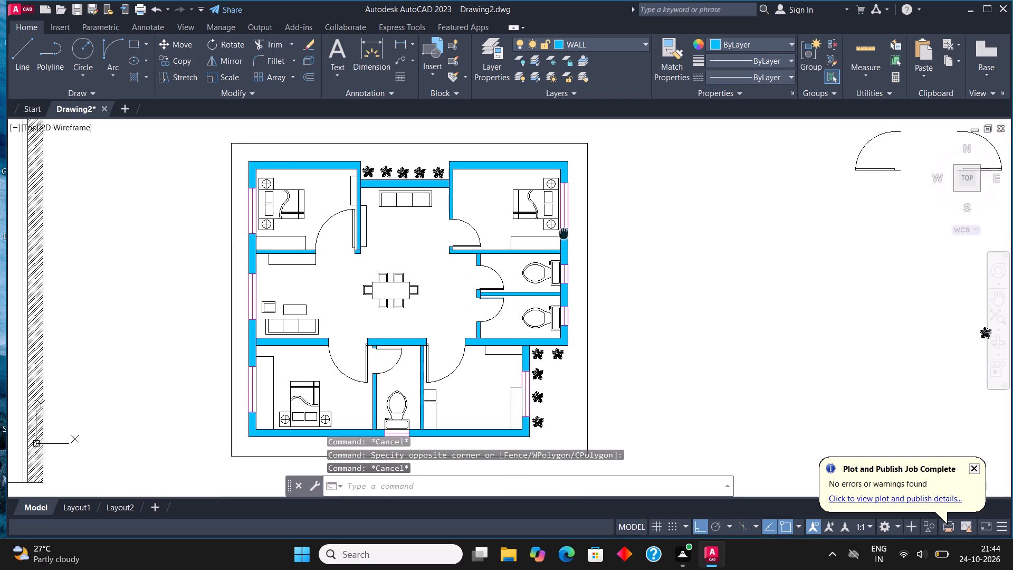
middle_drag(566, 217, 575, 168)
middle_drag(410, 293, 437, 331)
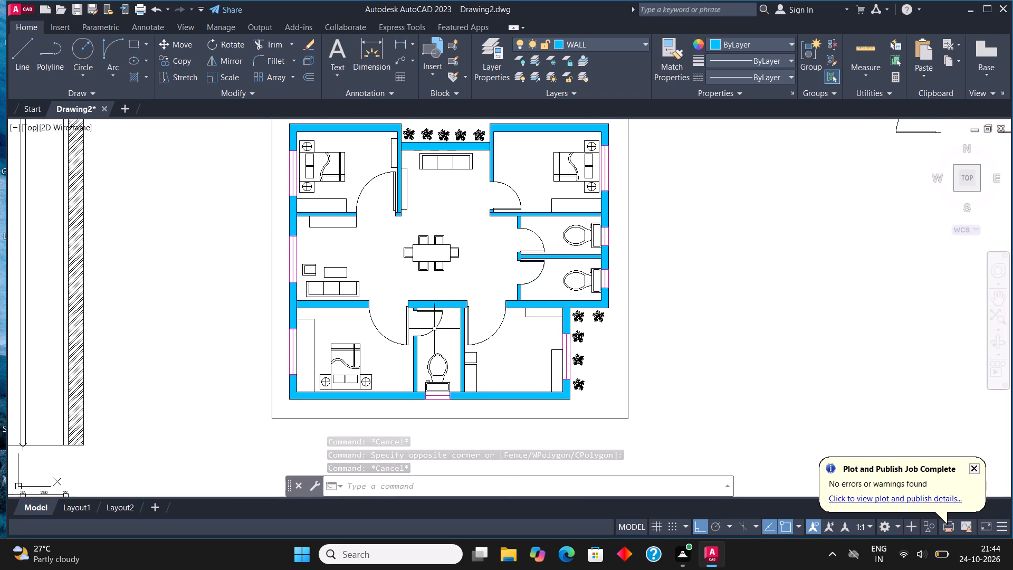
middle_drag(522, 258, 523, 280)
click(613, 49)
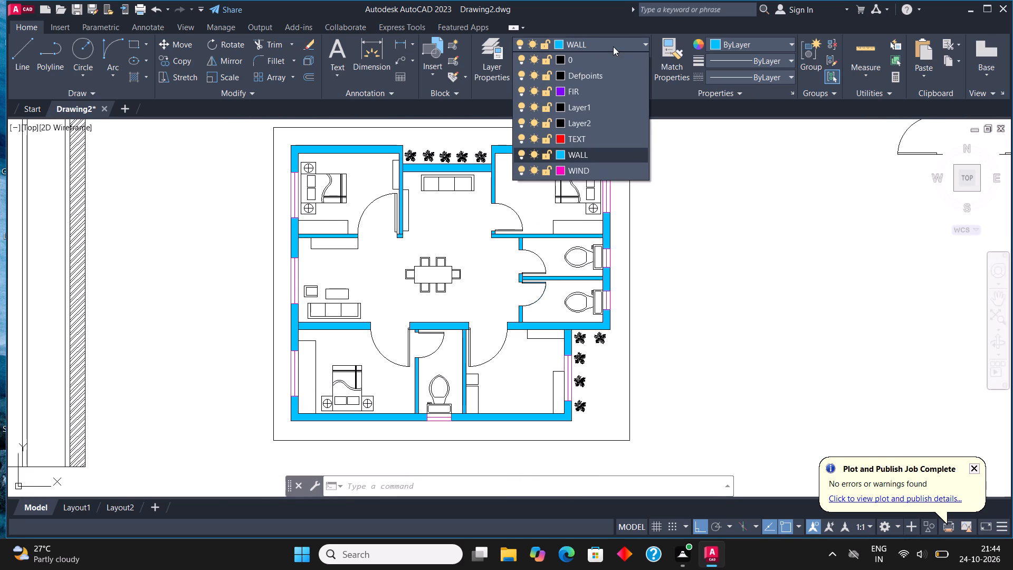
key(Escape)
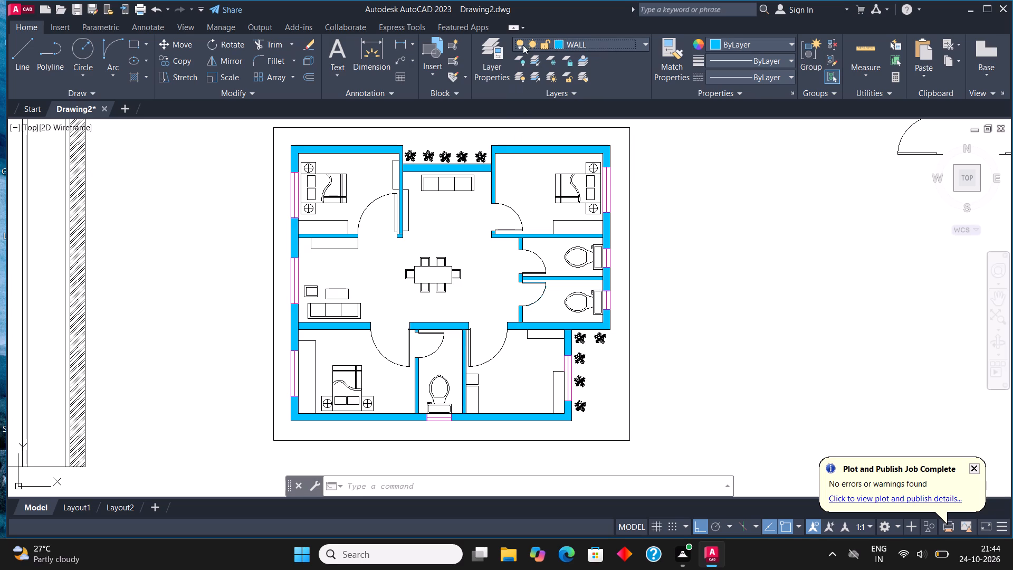
Create a new layer named TREE with green index colour 112.
click(492, 45)
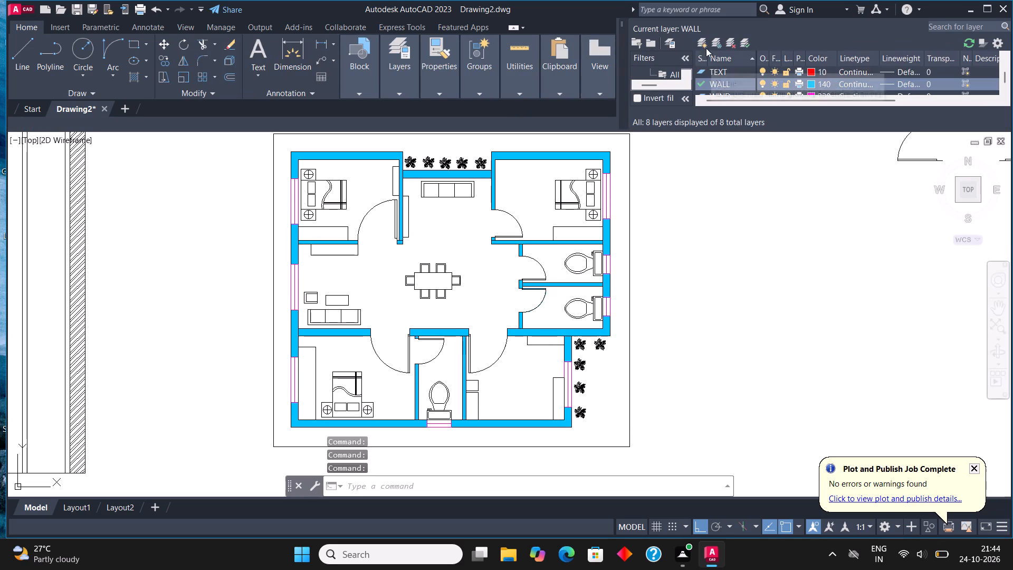
click(699, 42)
text(TREE)
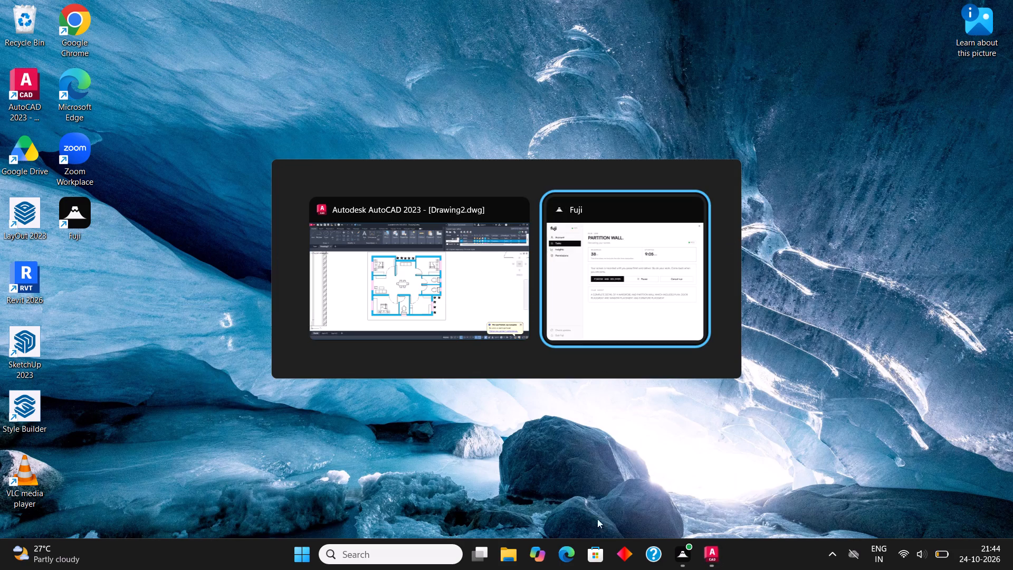
click(721, 513)
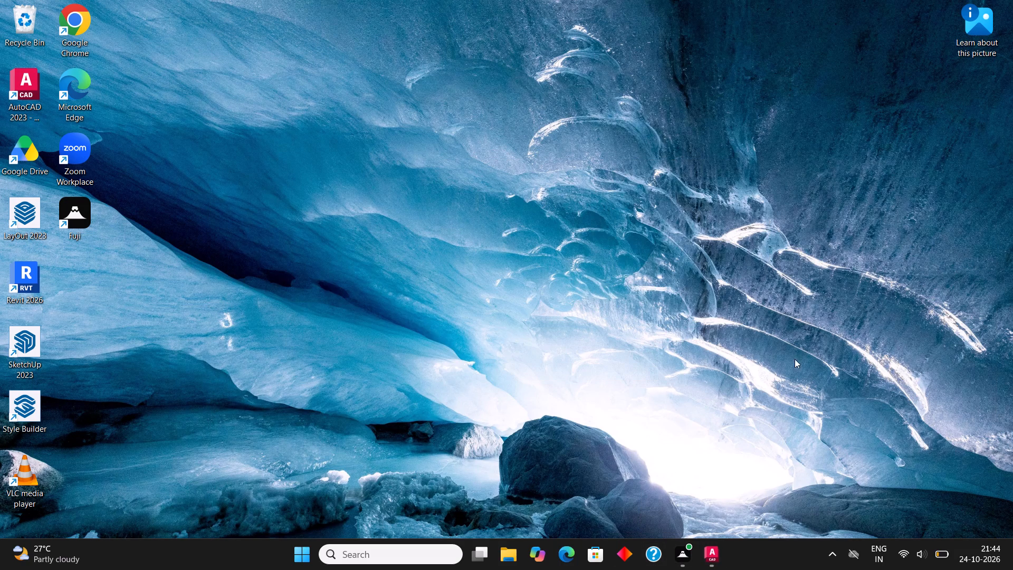
click(712, 513)
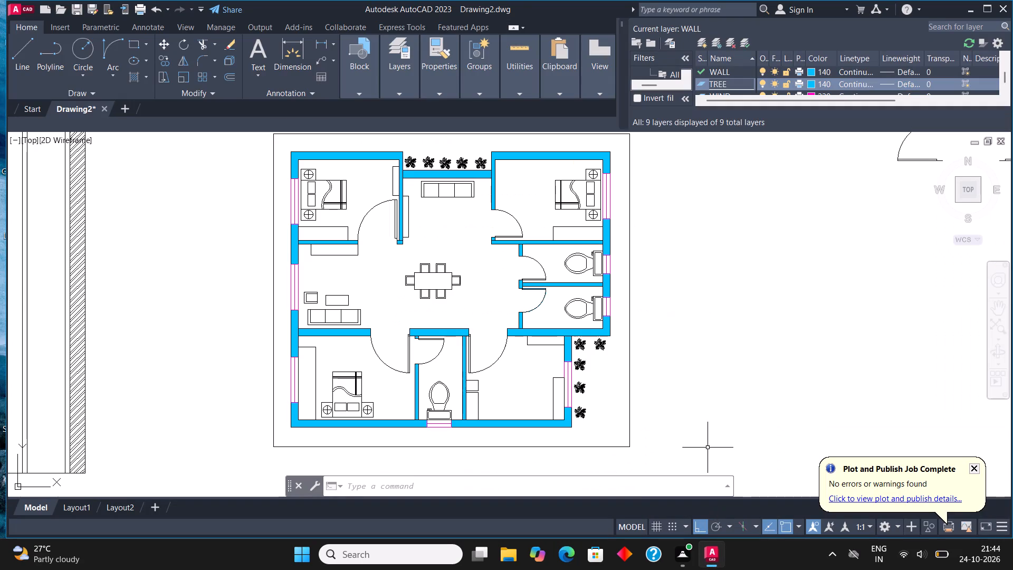
click(811, 85)
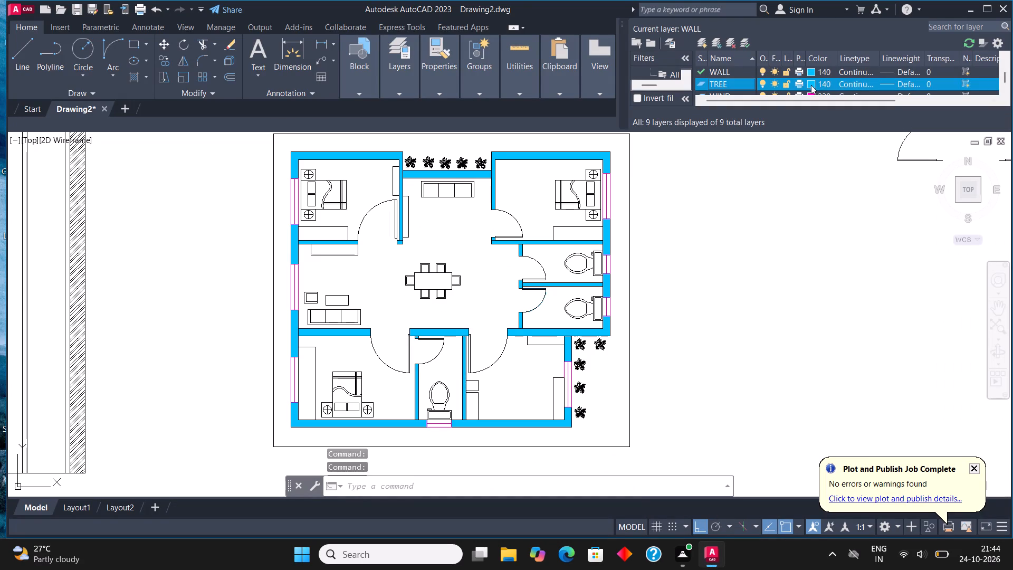
click(491, 223)
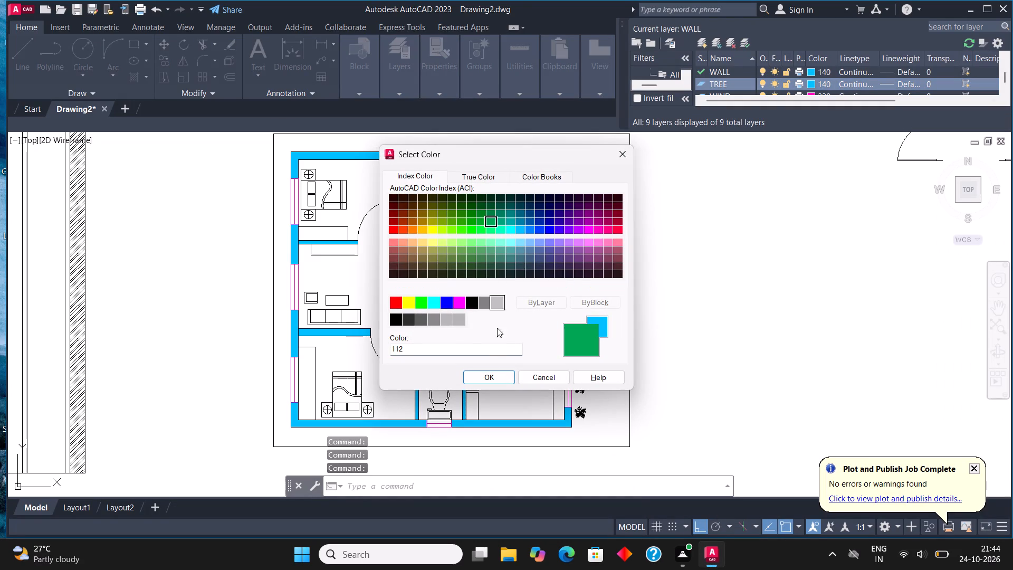
click(481, 382)
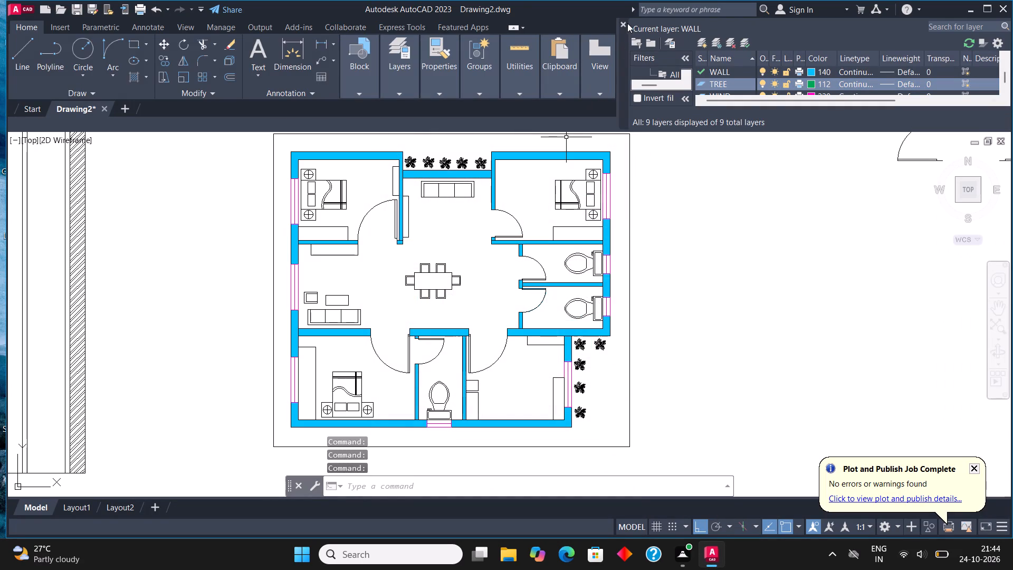
click(625, 21)
Make TREE the current layer.
click(599, 39)
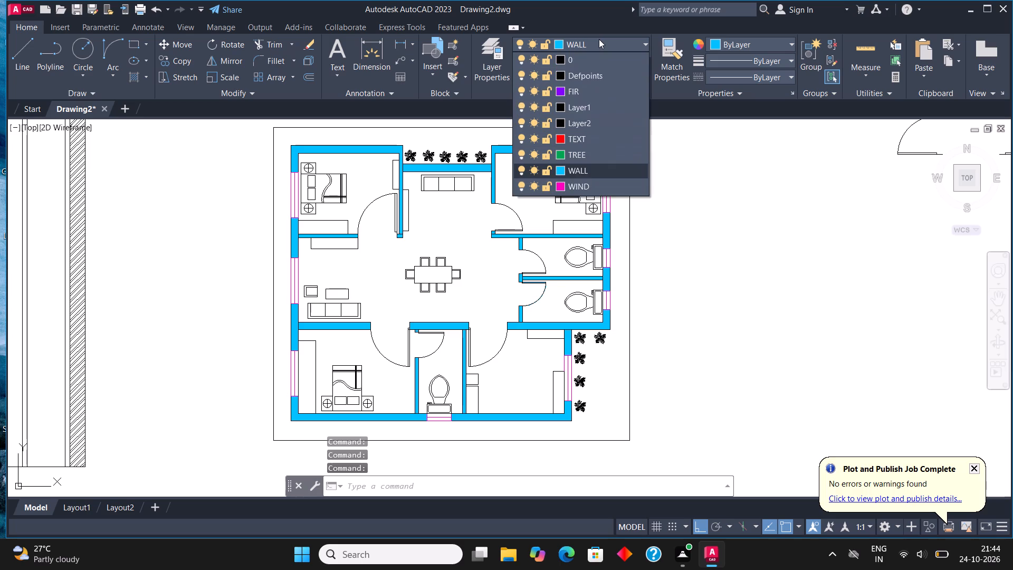
click(587, 152)
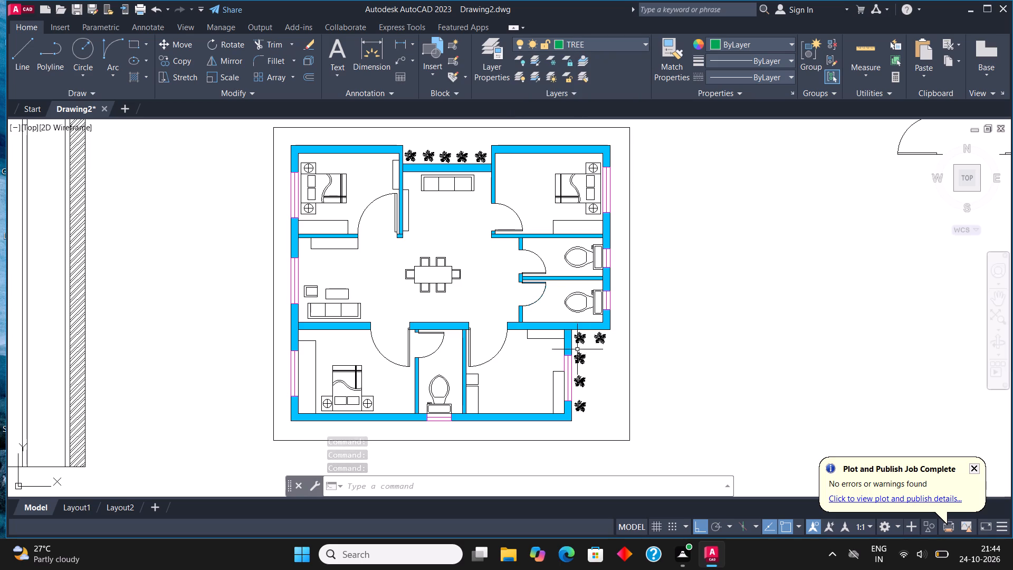
Select all matching plant blocks using Select Similar on one plant and move them to the TREE layer.
click(578, 337)
right_click(577, 338)
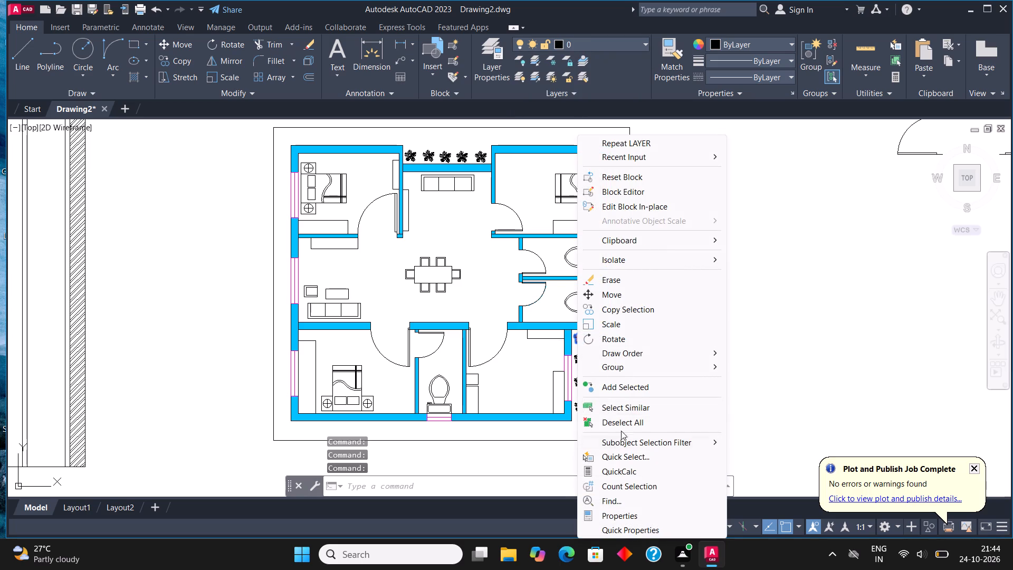
click(629, 404)
click(592, 37)
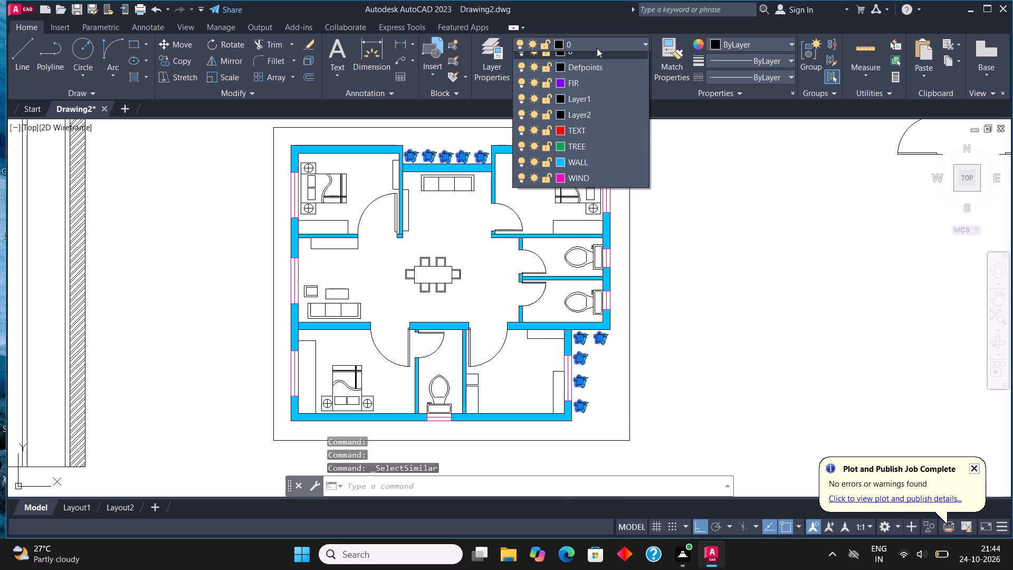
click(592, 156)
key(Escape)
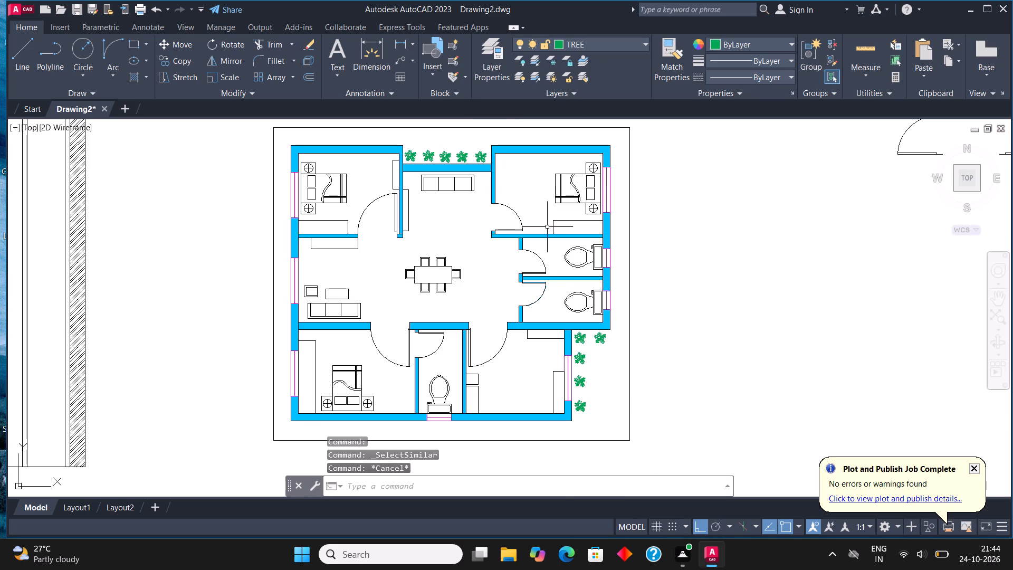
Create a new layer named DOOR with orange index colour 30.
click(597, 43)
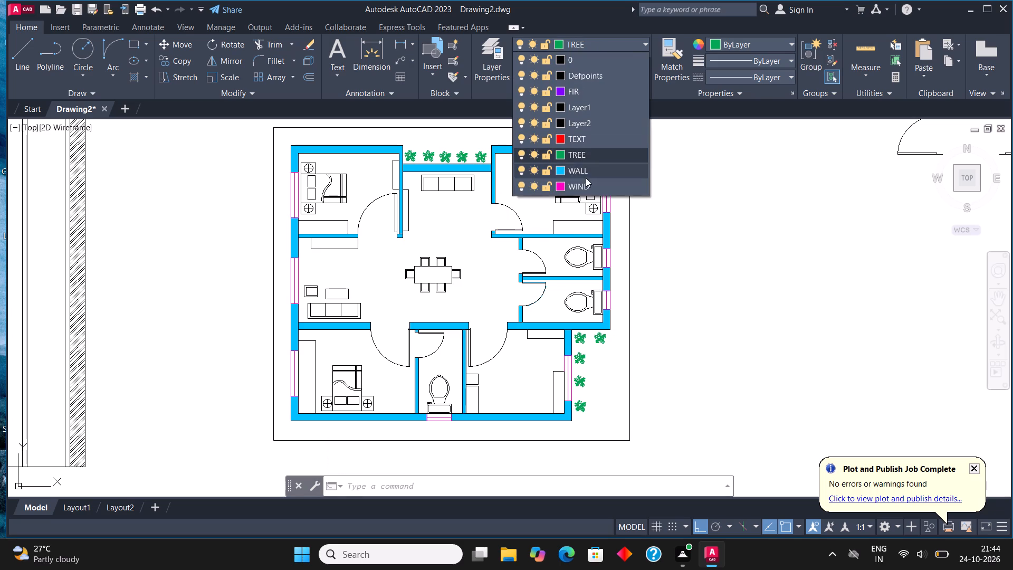
key(Escape)
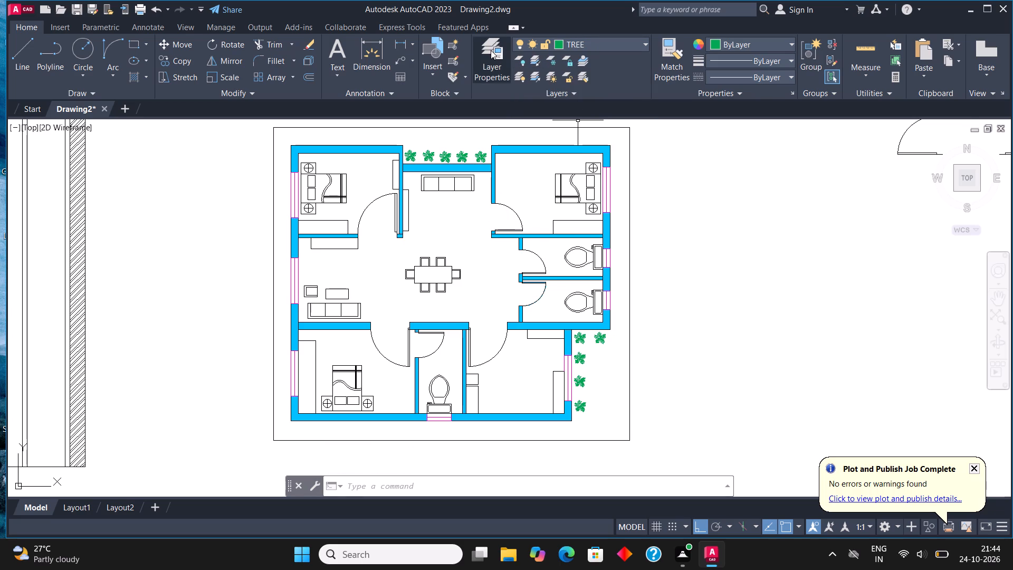
click(491, 47)
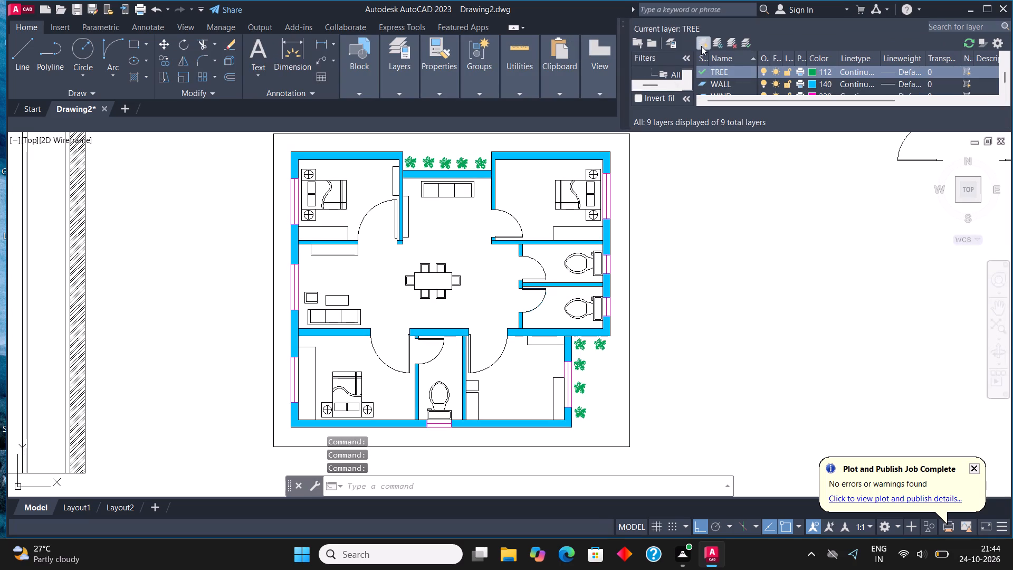
click(701, 46)
text(DOOR)
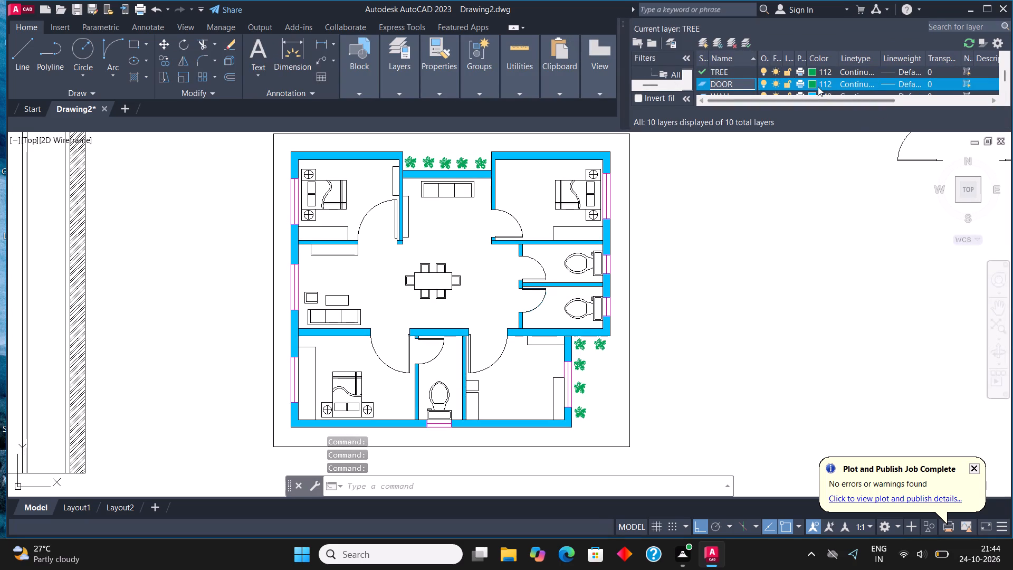
click(809, 83)
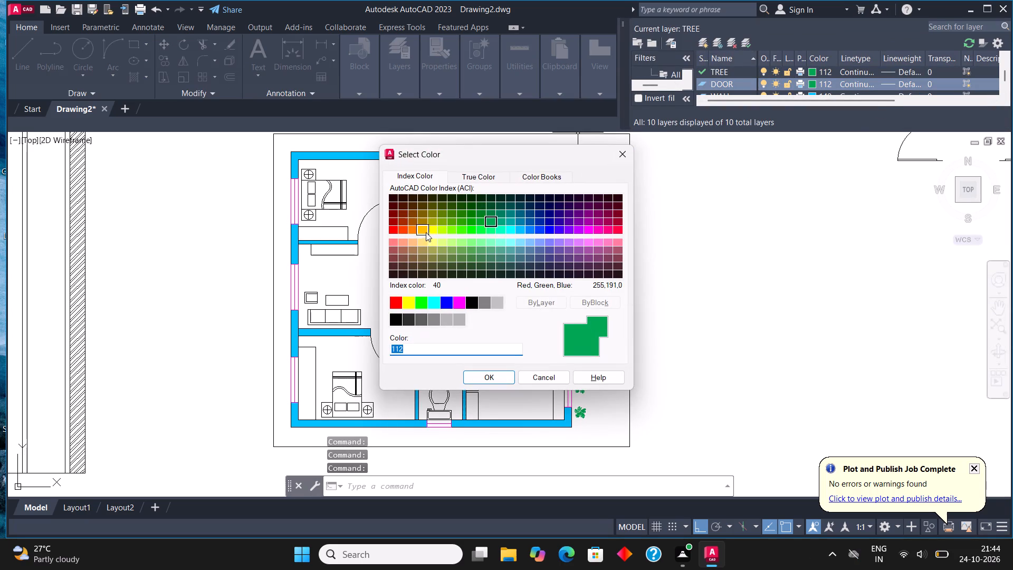
click(415, 231)
click(478, 379)
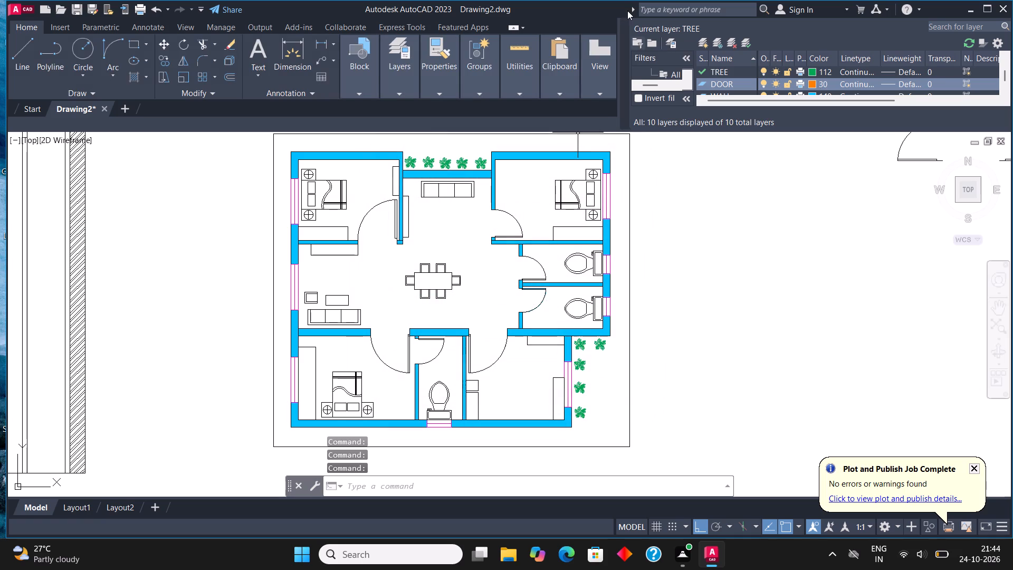
click(623, 25)
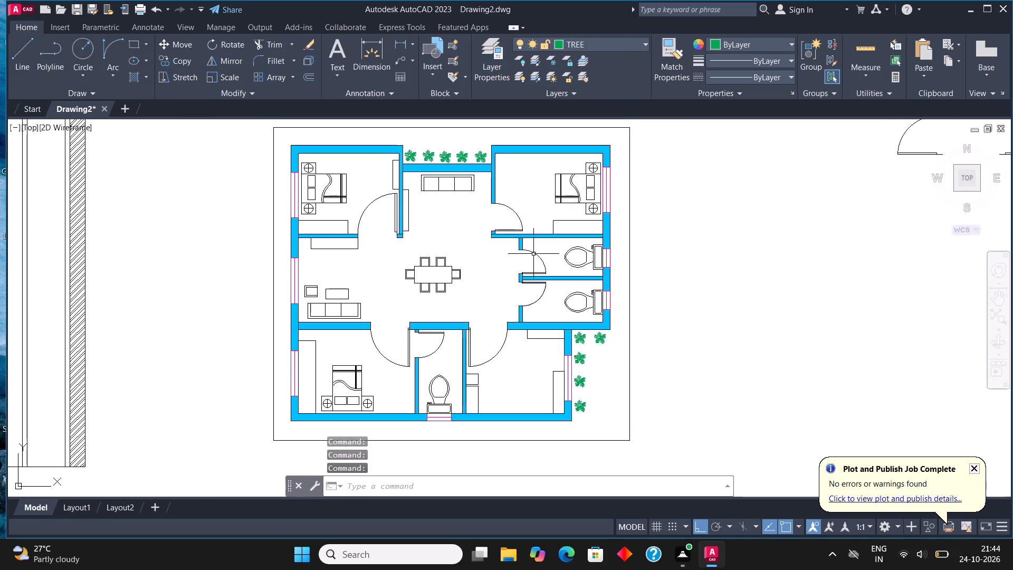
Select all matching door blocks using Select Similar on the upper-right toilet's door and move them to the DOOR layer.
click(534, 255)
right_click(534, 255)
click(590, 405)
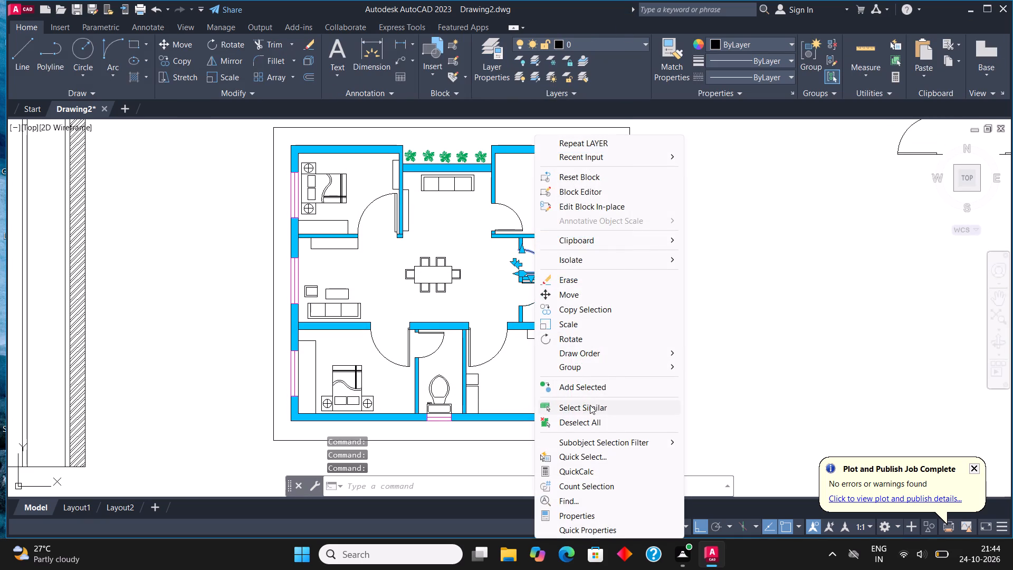
click(610, 38)
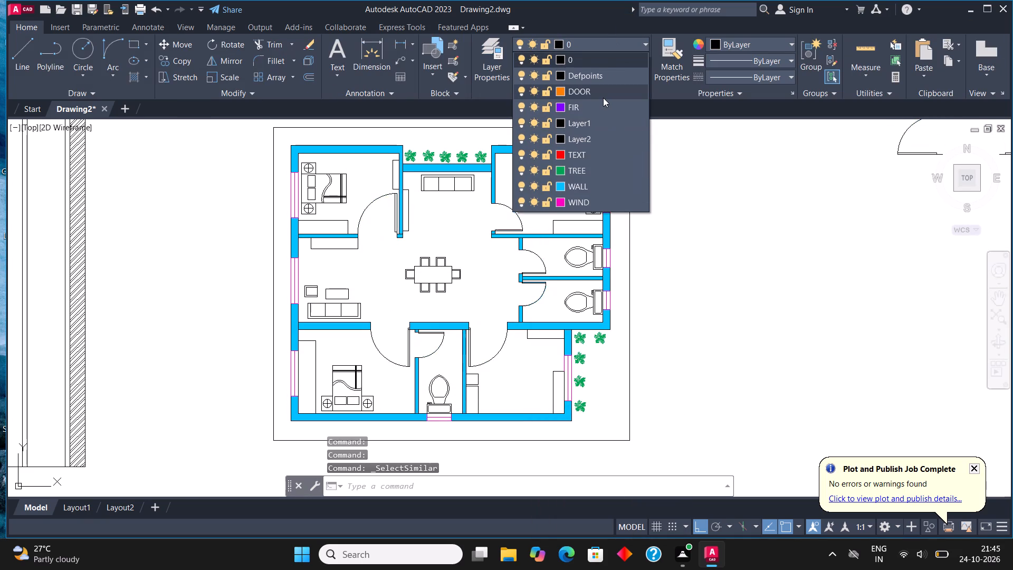
click(603, 98)
key(Escape)
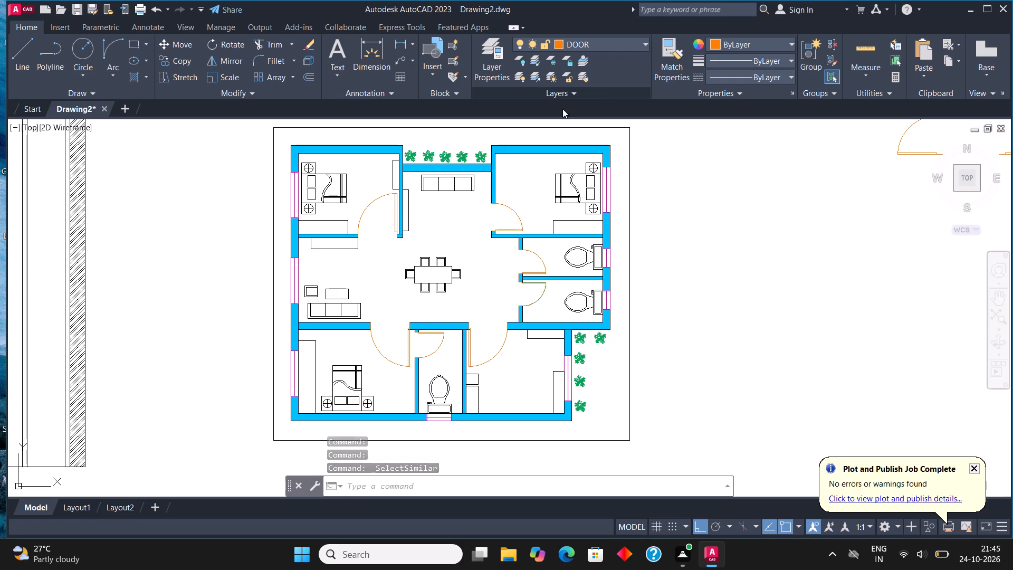
Move the dining table and its six chairs to the FIR layer.
key(Escape)
scroll(451, 292, up, 1)
click(469, 306)
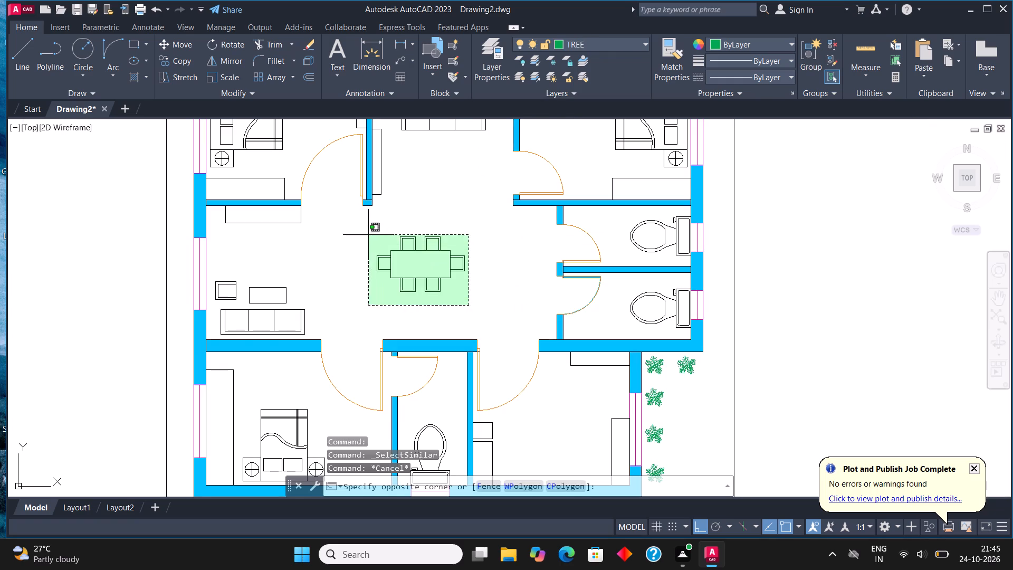
click(357, 224)
click(597, 40)
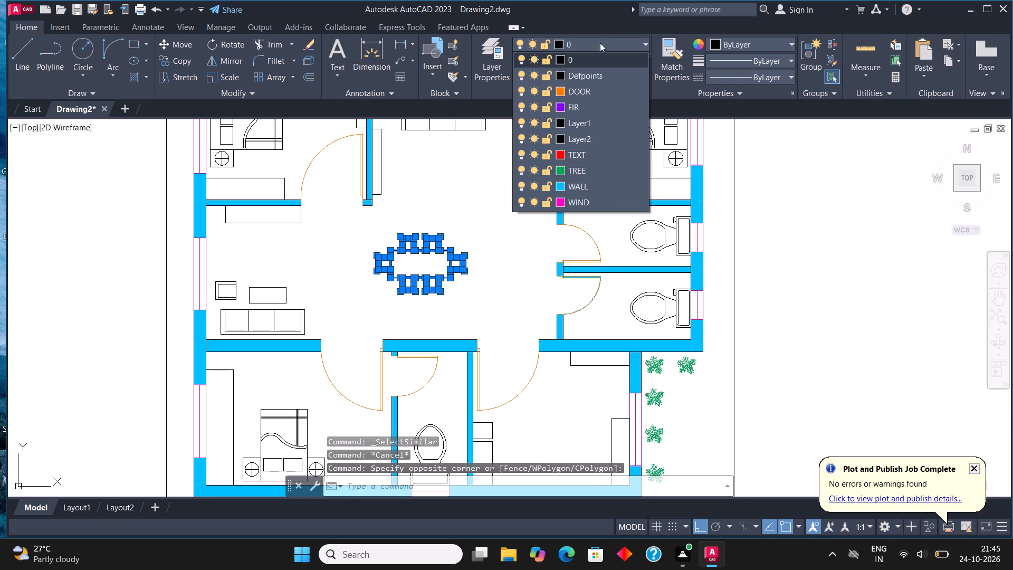
click(596, 107)
key(Escape)
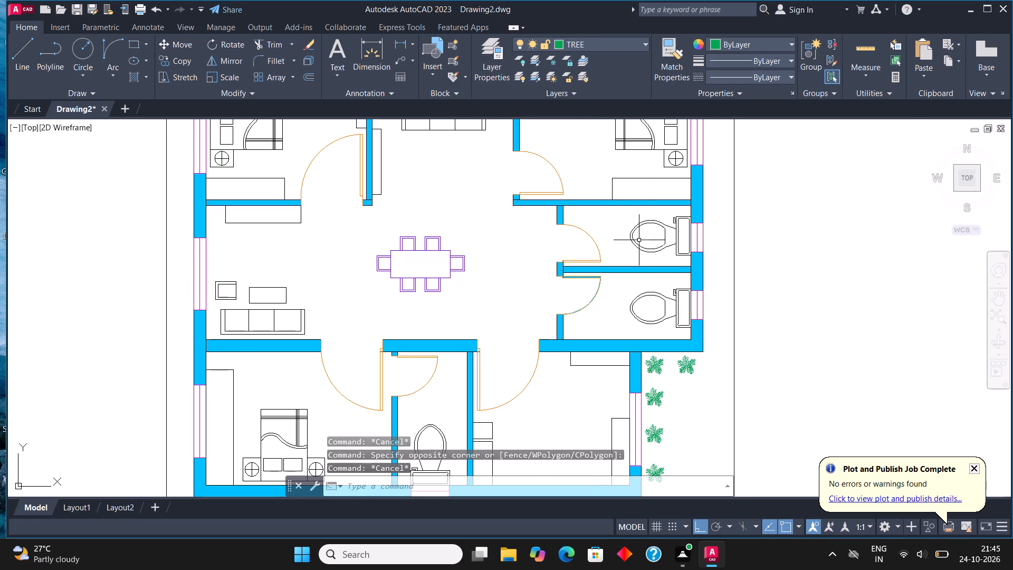
Move the two right-hand toilets and the upper-right bedroom's bed, nightstands and cabinet to the FIR layer.
click(669, 258)
click(659, 239)
drag(656, 335, 654, 330)
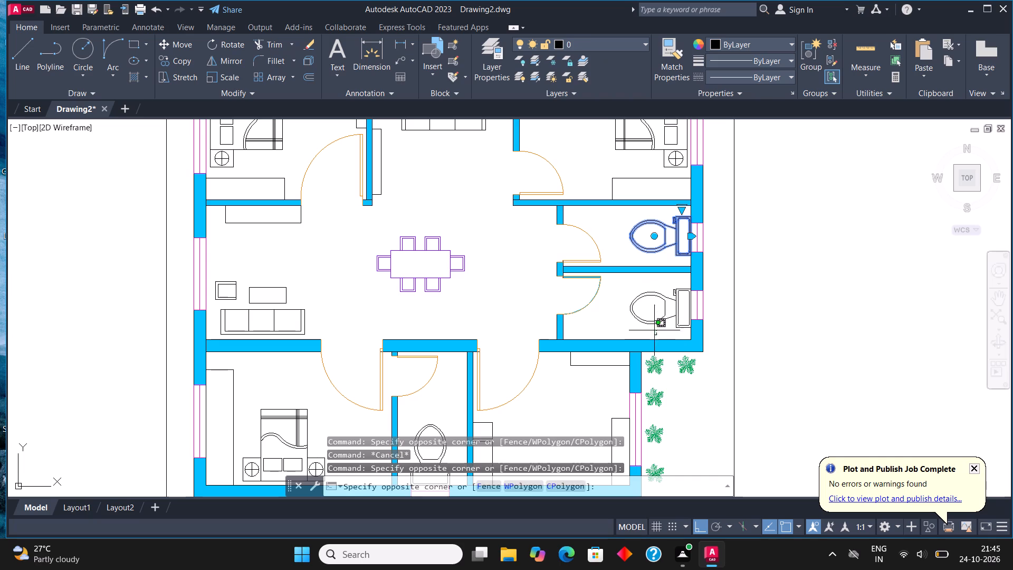
click(645, 312)
scroll(641, 307, down, 2)
scroll(639, 223, up, 2)
scroll(675, 291, up, 2)
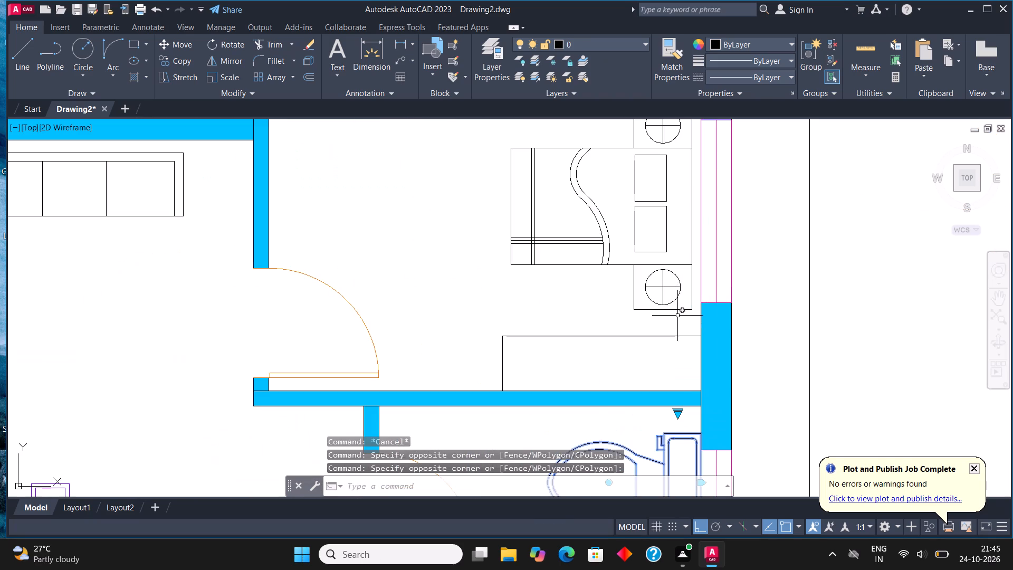
click(677, 319)
scroll(672, 288, down, 1)
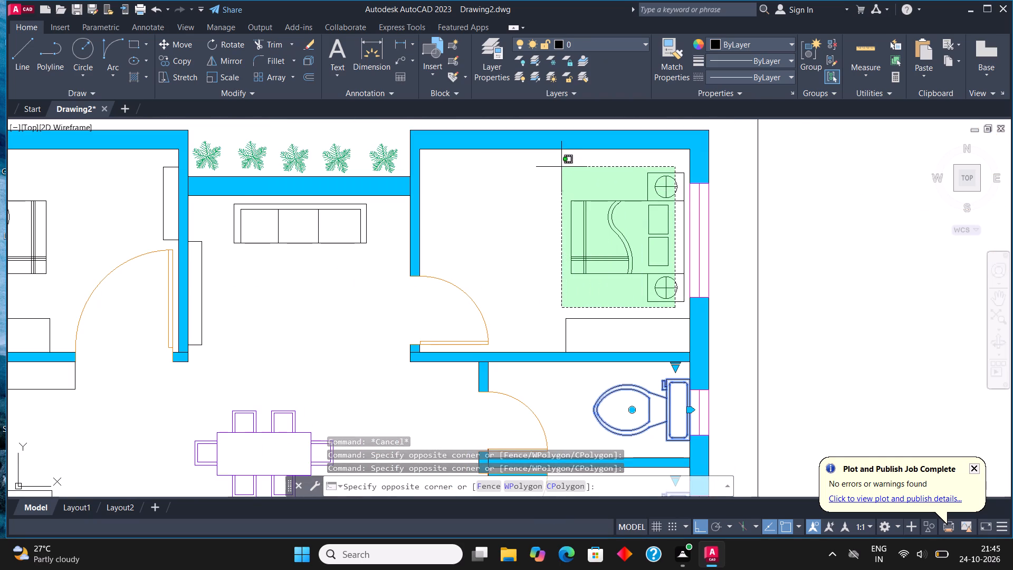
click(553, 170)
click(629, 323)
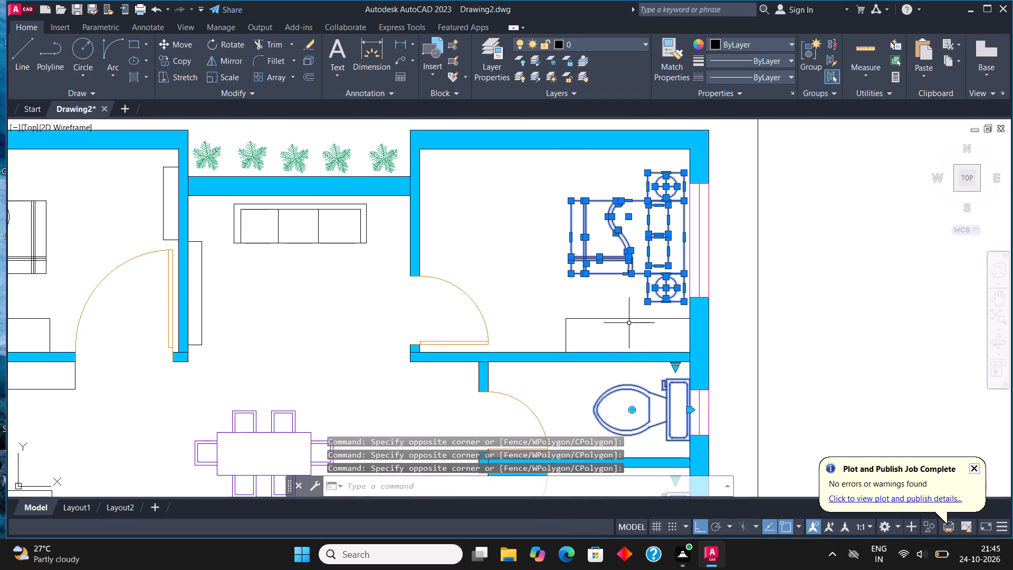
click(616, 301)
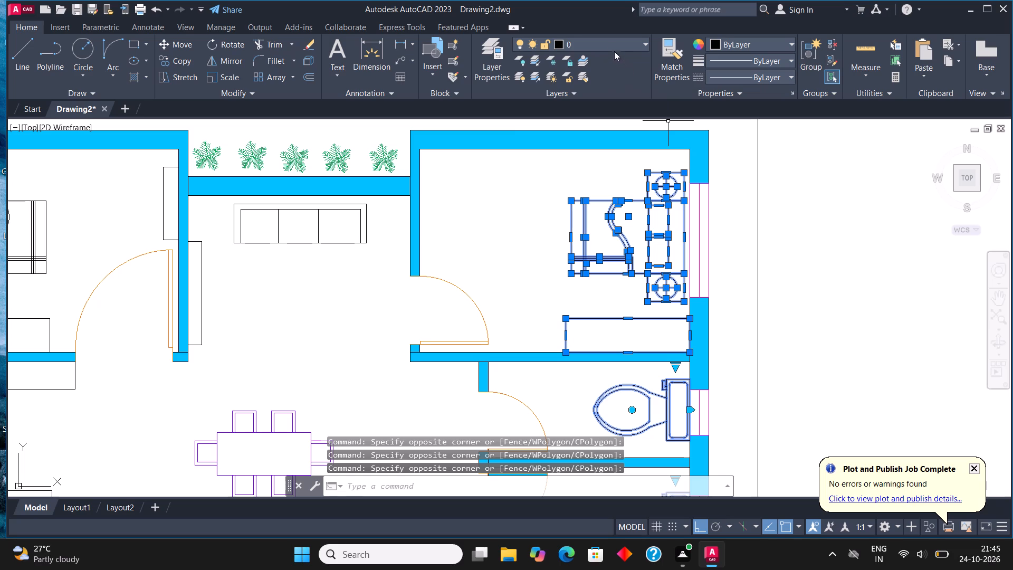
click(611, 44)
click(601, 110)
key(Escape)
scroll(626, 263, down, 3)
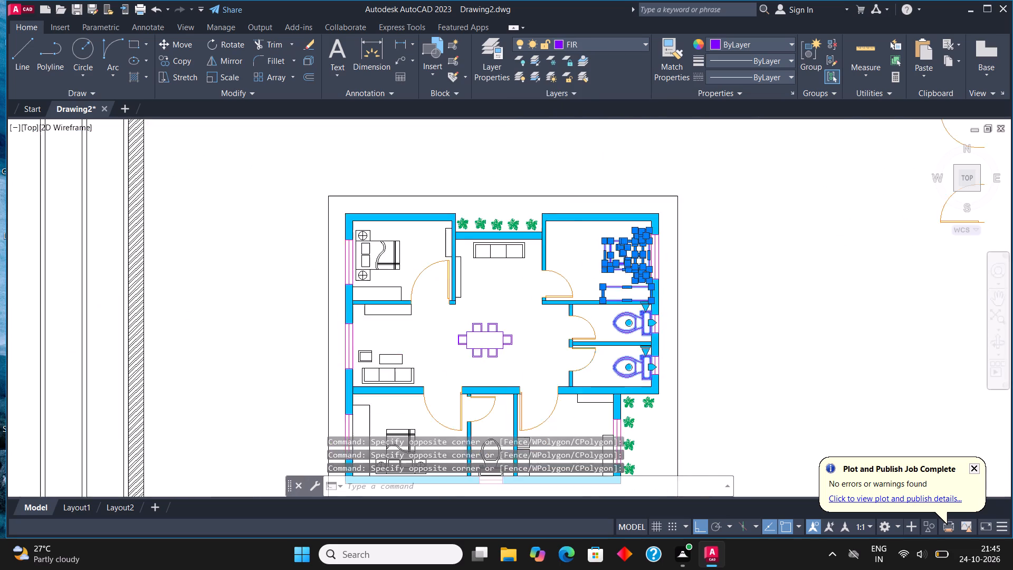
scroll(544, 270, up, 3)
key(Escape)
Move the upper hall sofa, the two cabinets along its left wall, and the upper-left bed with nightstands to the FIR layer.
click(621, 256)
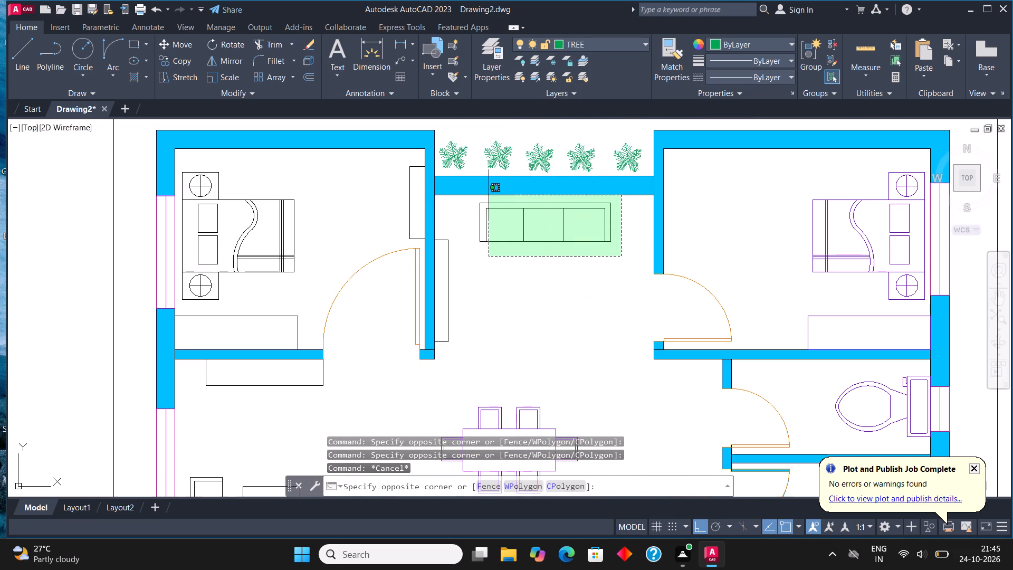
click(472, 198)
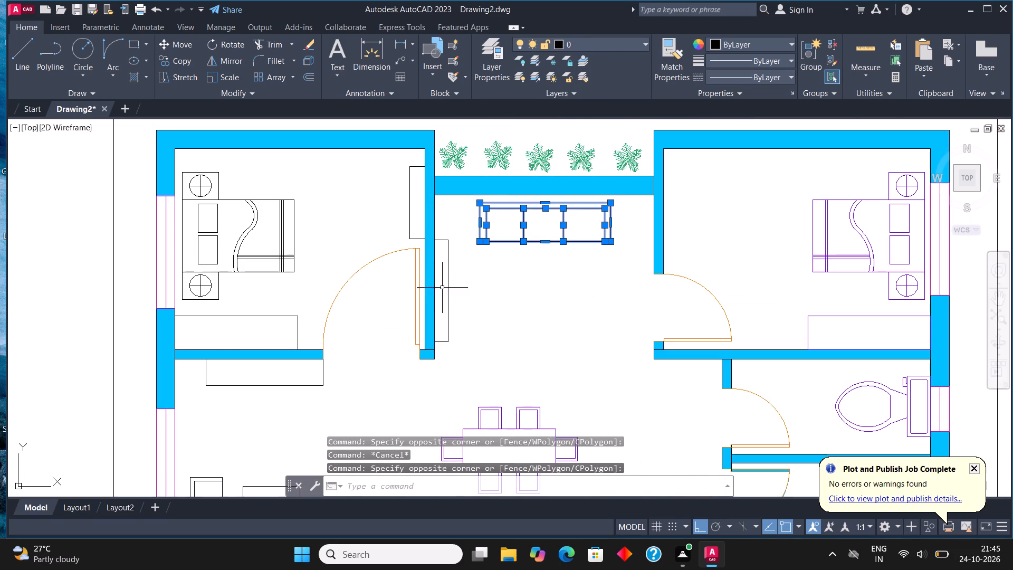
click(446, 296)
click(408, 225)
scroll(606, 202, down, 4)
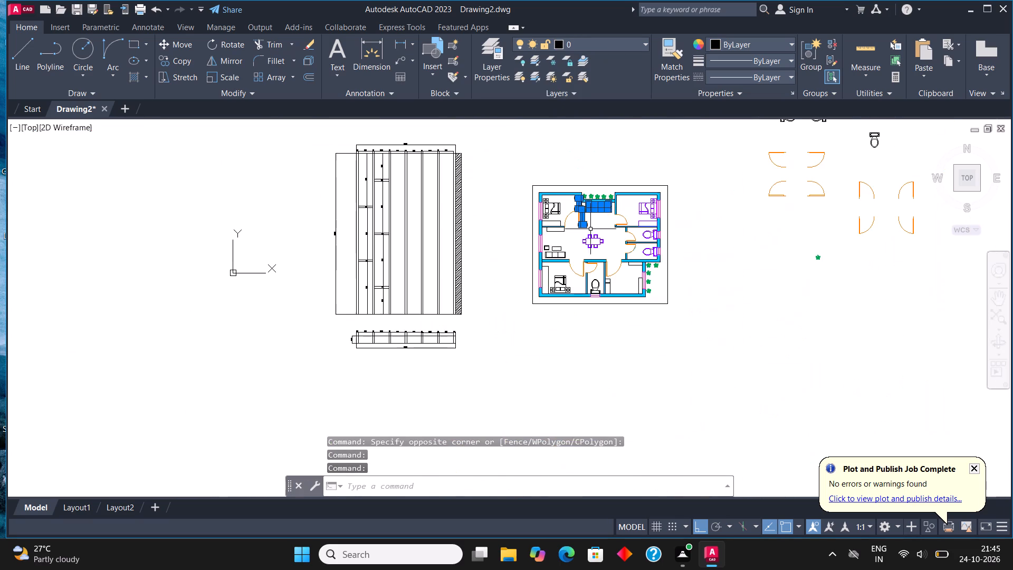
scroll(549, 204, up, 5)
click(647, 324)
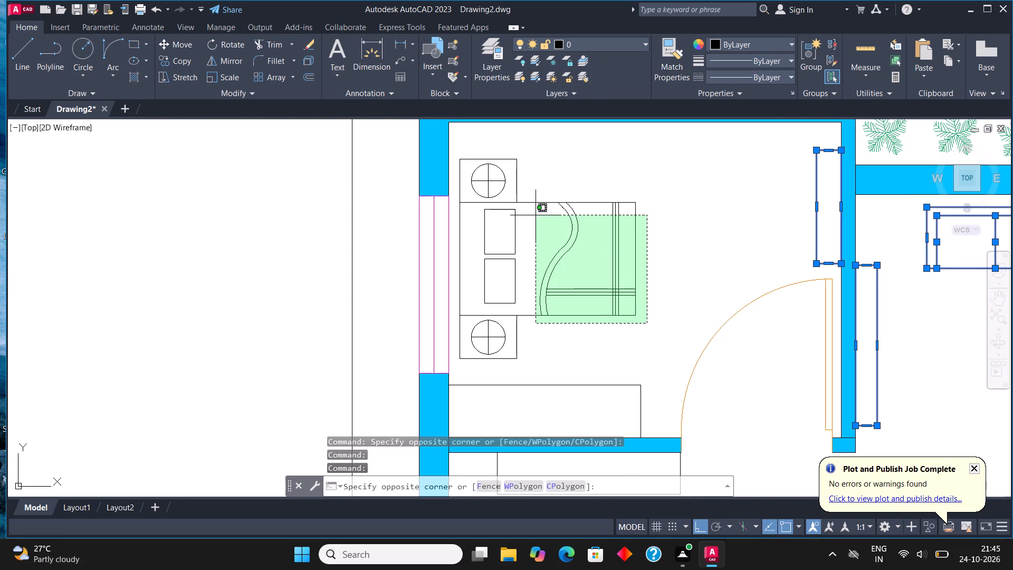
click(478, 172)
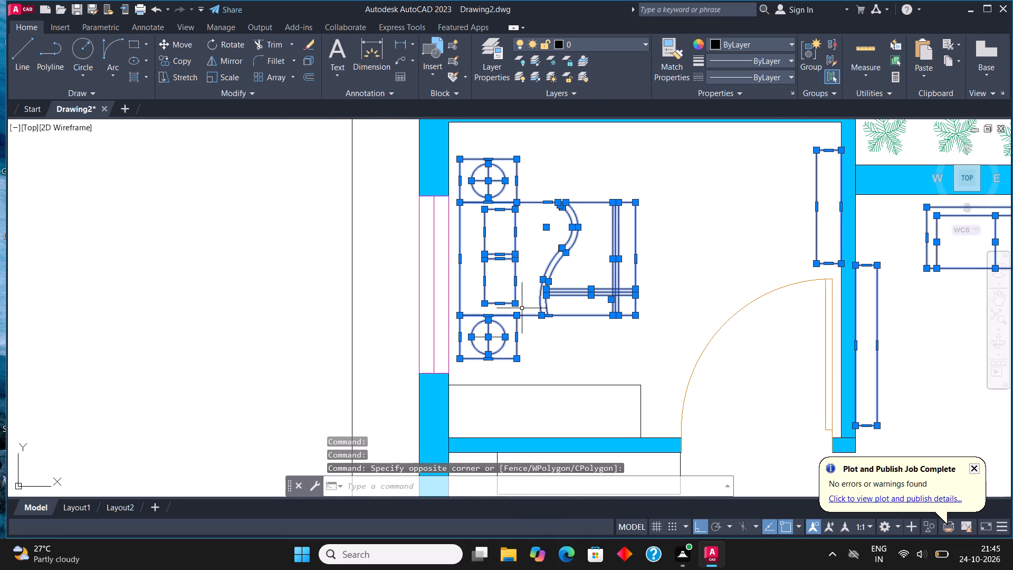
click(539, 359)
click(476, 264)
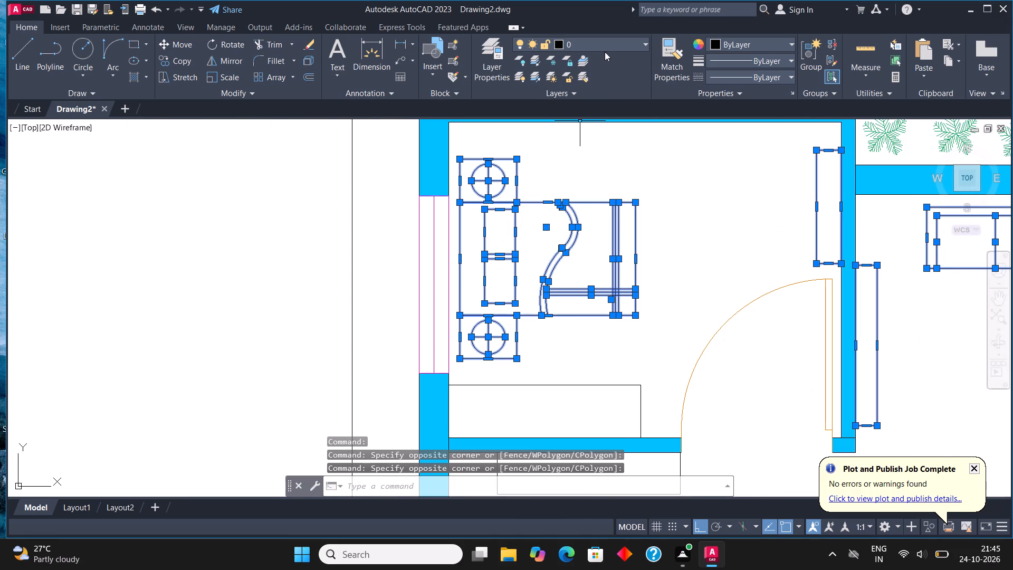
click(607, 42)
click(605, 101)
key(Escape)
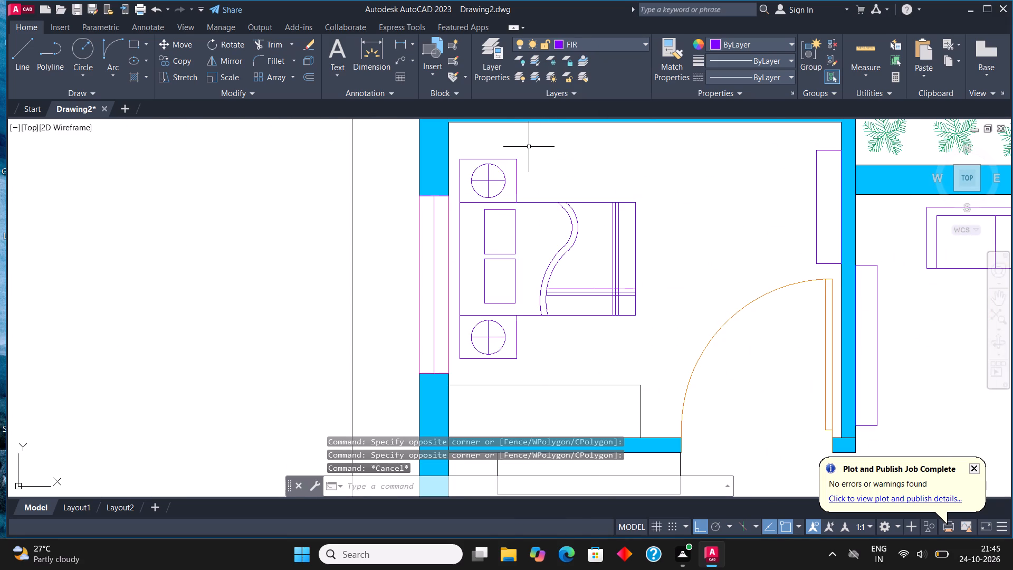
Move the two cabinets along the upper-left bedroom's bottom wall and the living area's armchair, table and sofa to the FIR layer.
scroll(529, 147, down, 3)
scroll(563, 243, up, 2)
click(580, 203)
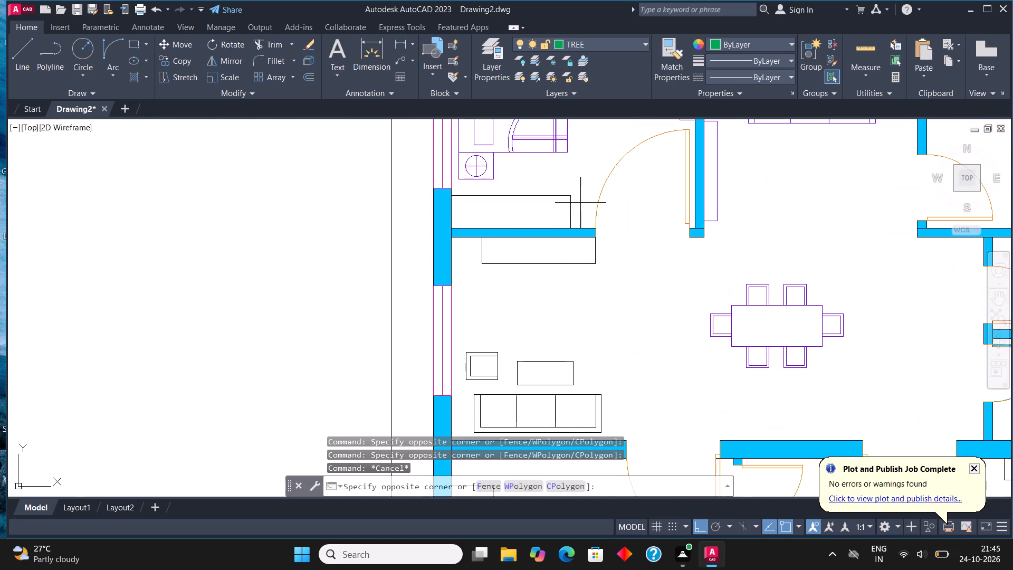
click(548, 194)
click(556, 272)
click(529, 247)
scroll(550, 233, down, 2)
scroll(547, 283, up, 2)
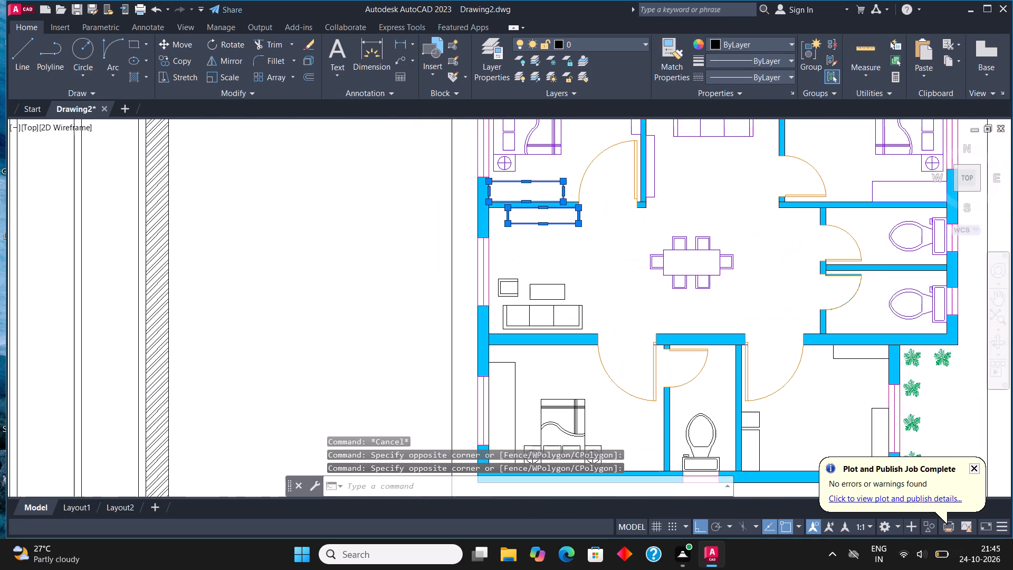
scroll(557, 358, up, 1)
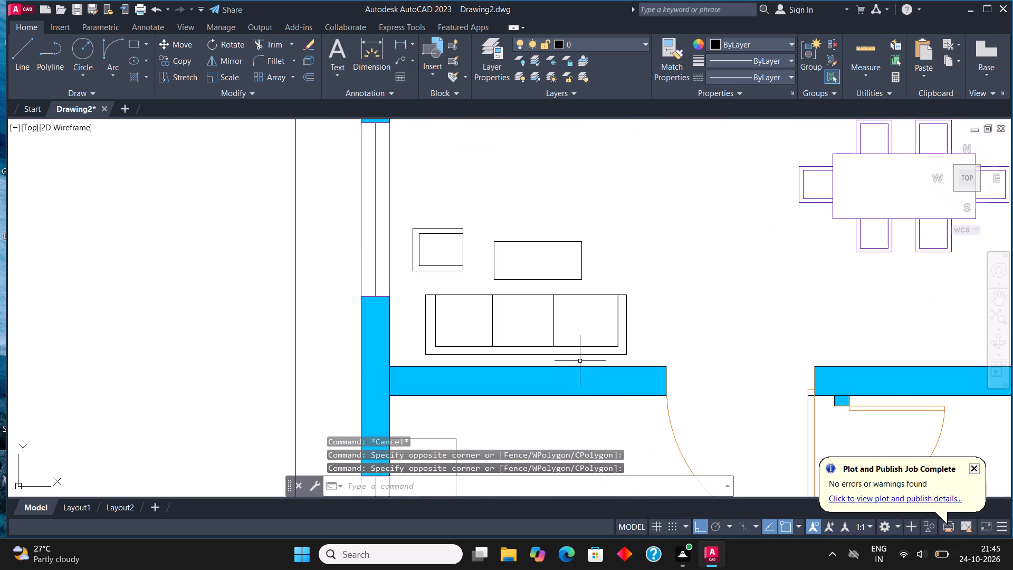
click(636, 360)
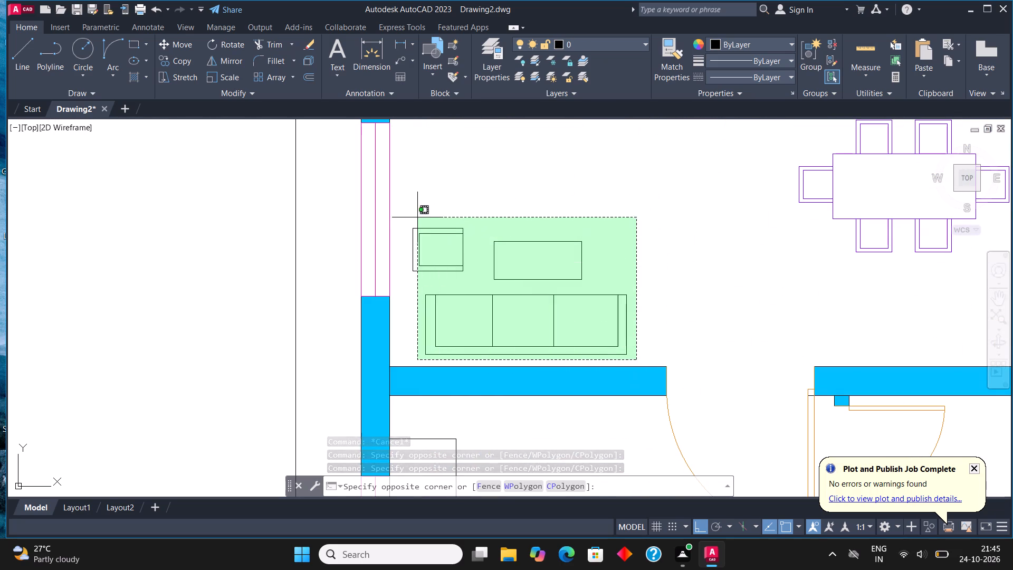
click(408, 209)
click(586, 44)
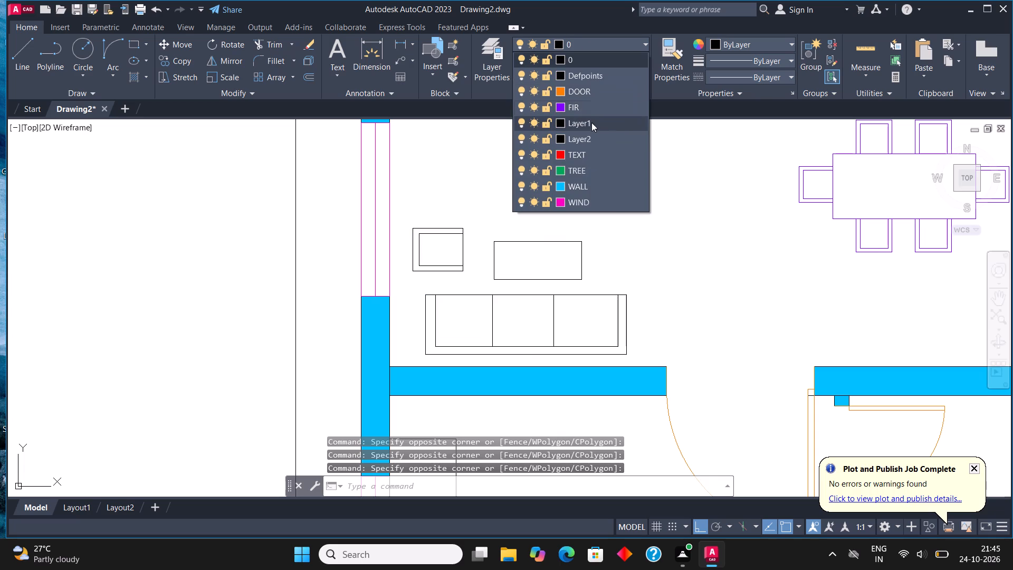
click(594, 104)
key(Escape)
Move the lower-left bedroom furniture, the bottom toilet and the lower-right room's cabinets to the FIR layer.
scroll(469, 215, down, 2)
middle_drag(510, 354, 518, 280)
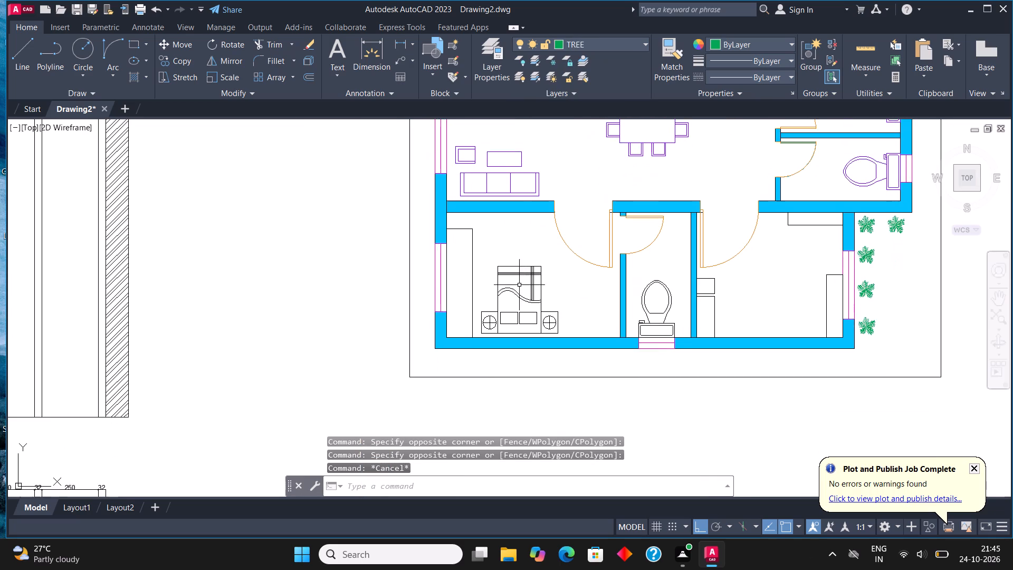
scroll(529, 314, up, 2)
click(612, 365)
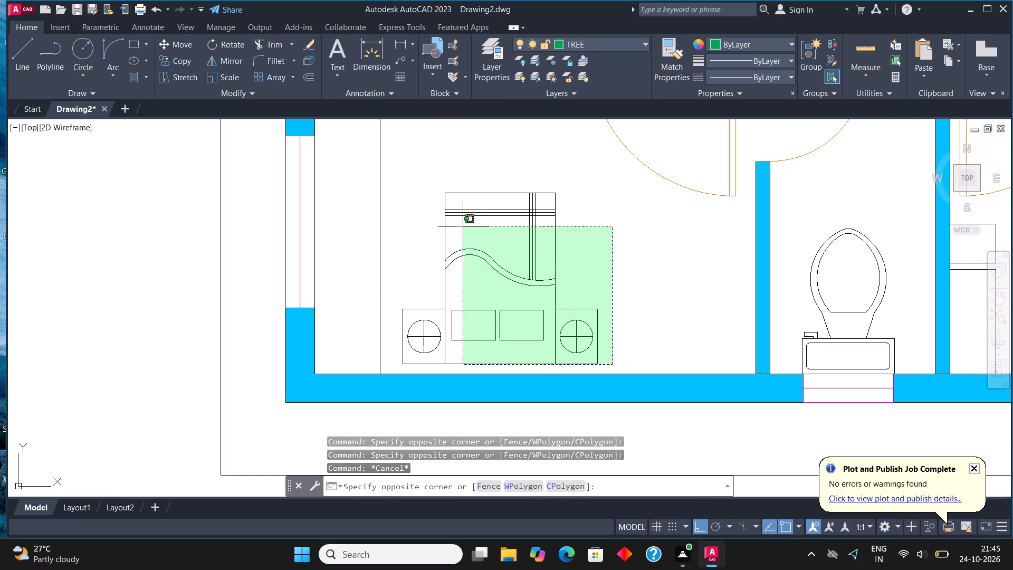
click(371, 164)
click(864, 216)
click(834, 265)
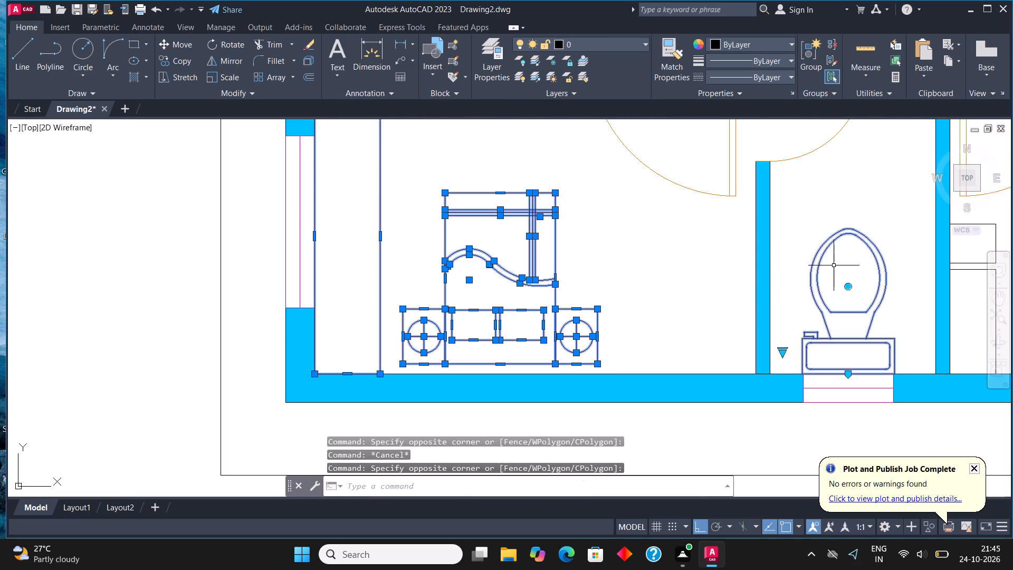
scroll(647, 276, down, 3)
scroll(750, 271, up, 3)
click(661, 232)
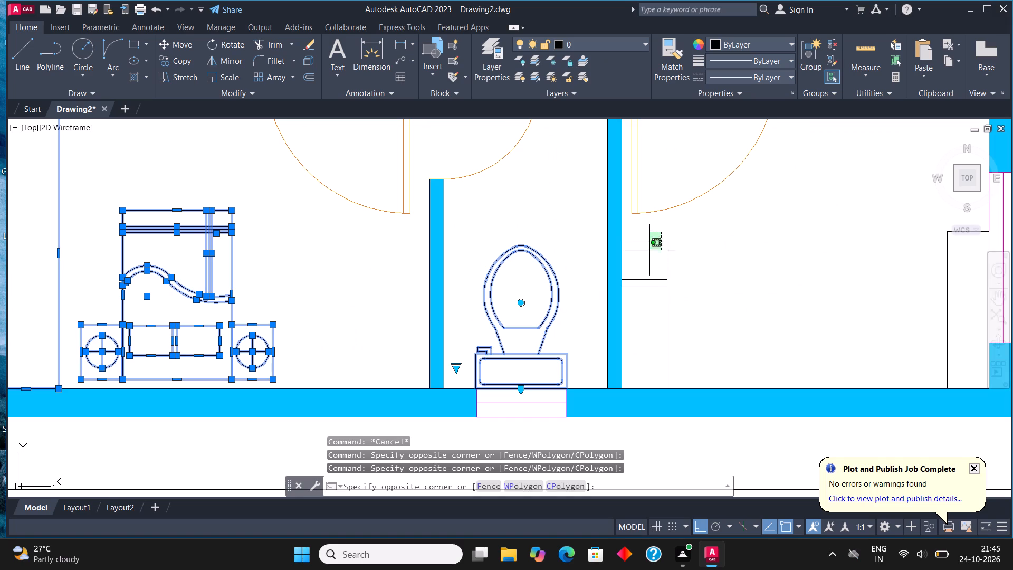
click(643, 307)
scroll(643, 317, down, 3)
scroll(736, 312, up, 3)
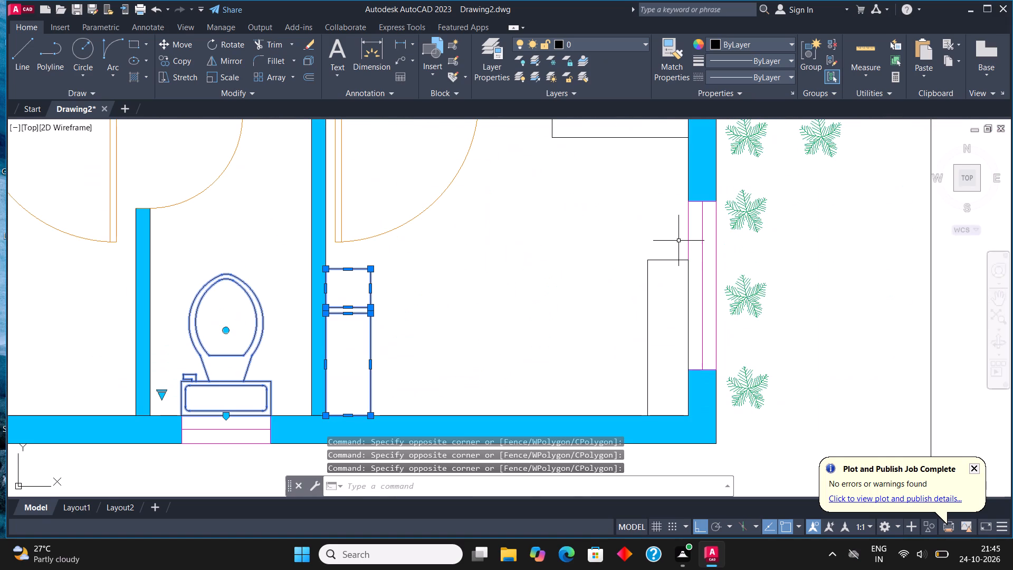
drag(678, 241, 677, 294)
drag(636, 125, 593, 185)
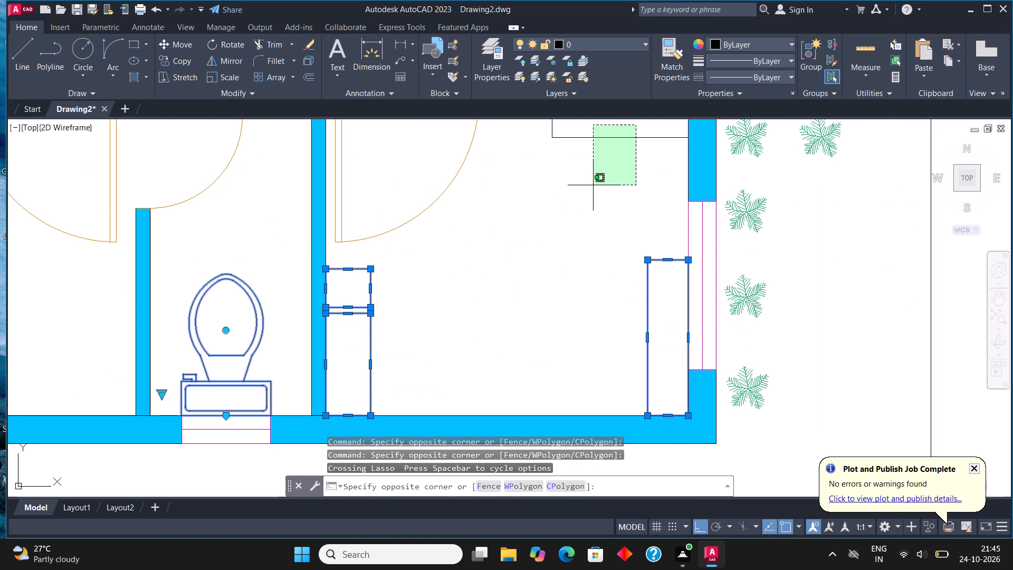
click(584, 174)
click(608, 44)
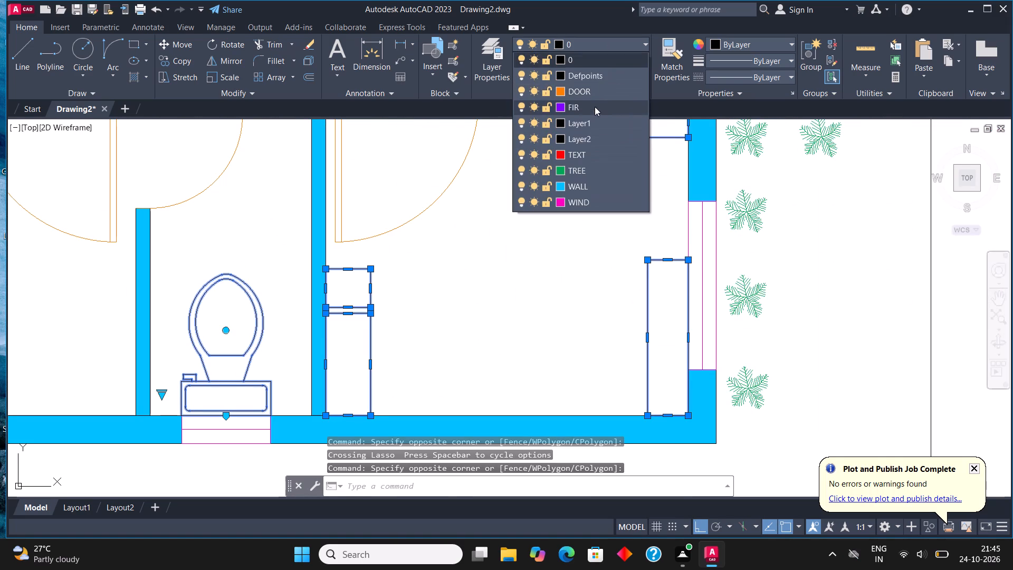
click(594, 111)
key(Escape)
Make TEXT the current layer.
scroll(572, 284, down, 3)
middle_drag(579, 255, 650, 364)
scroll(480, 153, up, 1)
click(600, 40)
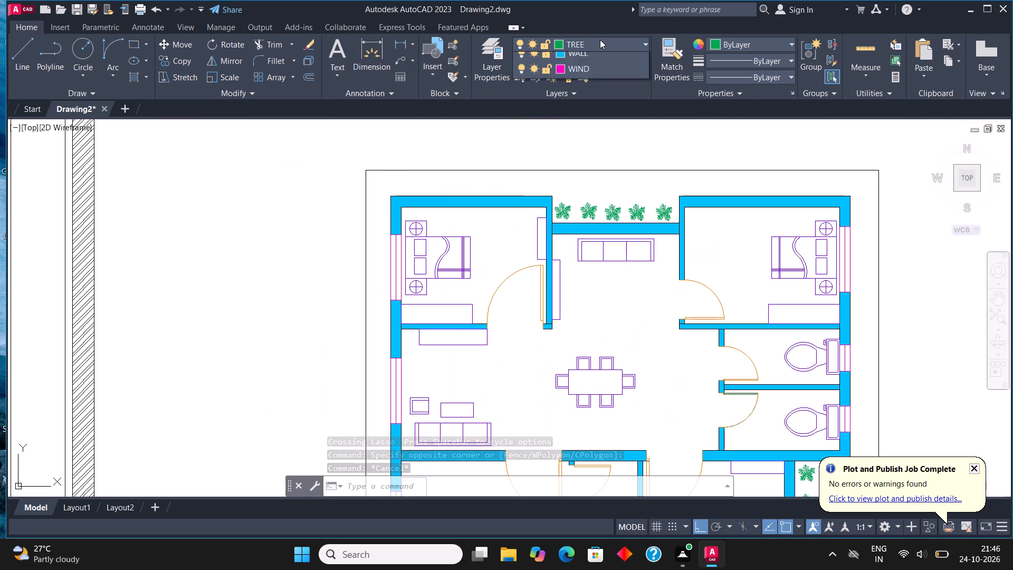
click(599, 149)
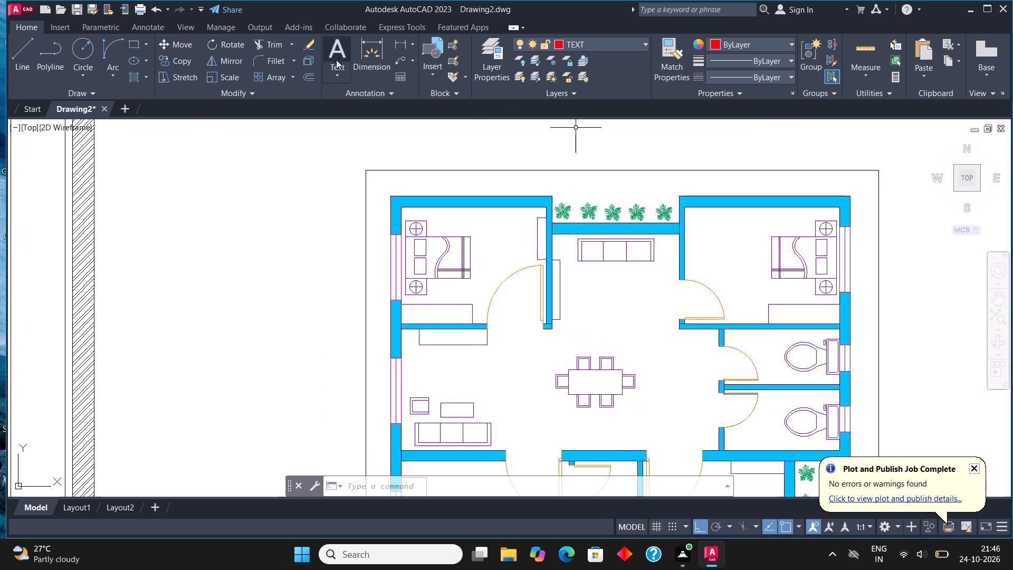
Add the multiline text label BEDROOM above the bed in the upper-left bedroom.
click(336, 46)
scroll(470, 229, up, 2)
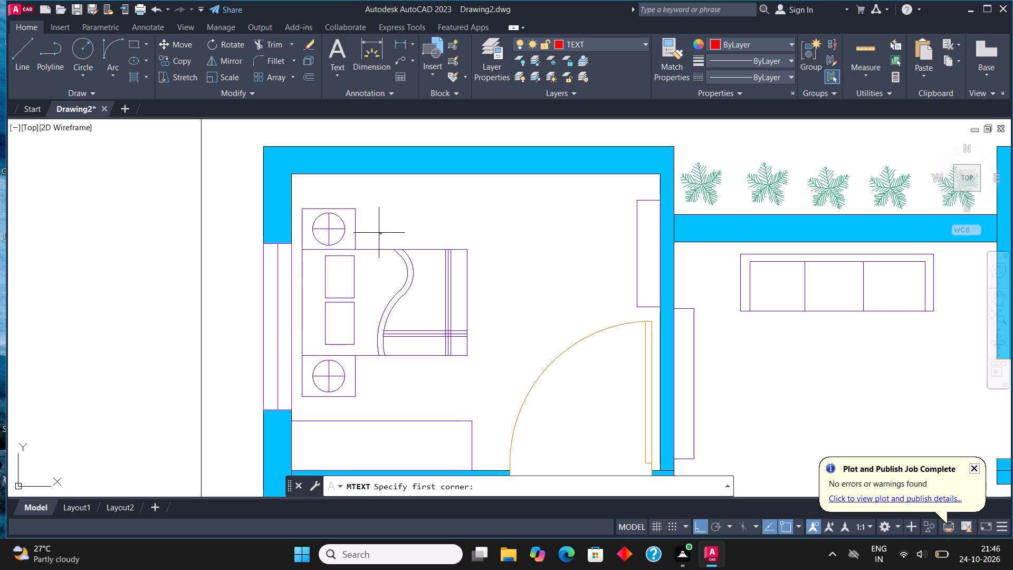
click(376, 233)
click(582, 186)
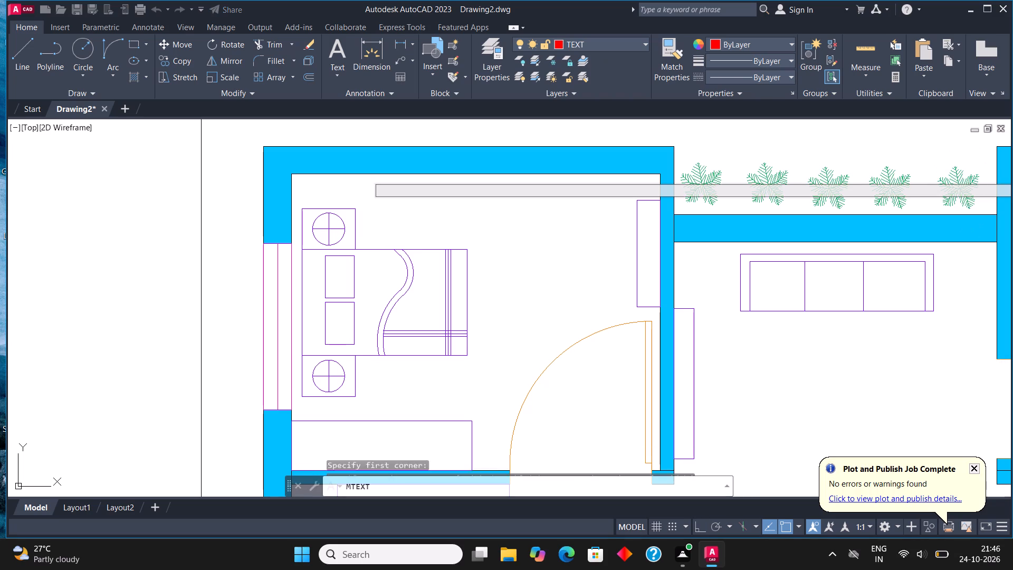
text(BER)
key(BackSpace)
text(DROOM)
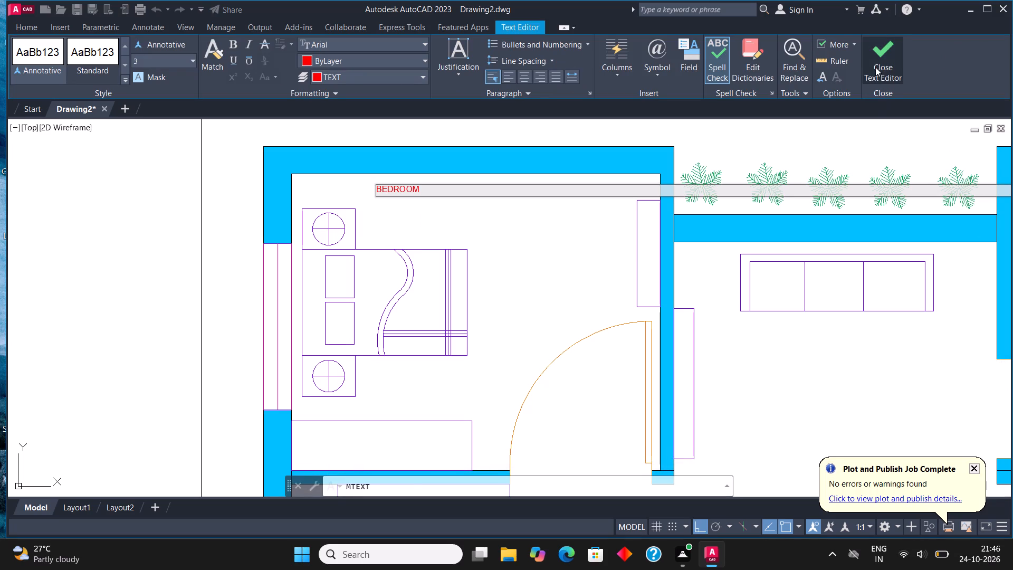
click(875, 67)
Scale up the BEDROOM label in the upper-left bedroom about its insertion point to a text height of about 37.
click(376, 184)
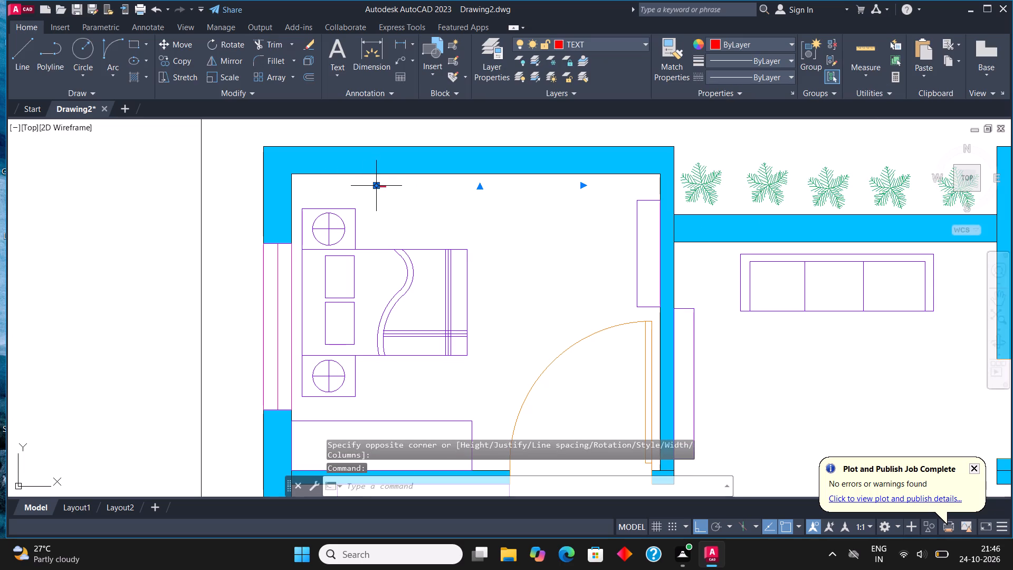
click(233, 73)
click(381, 182)
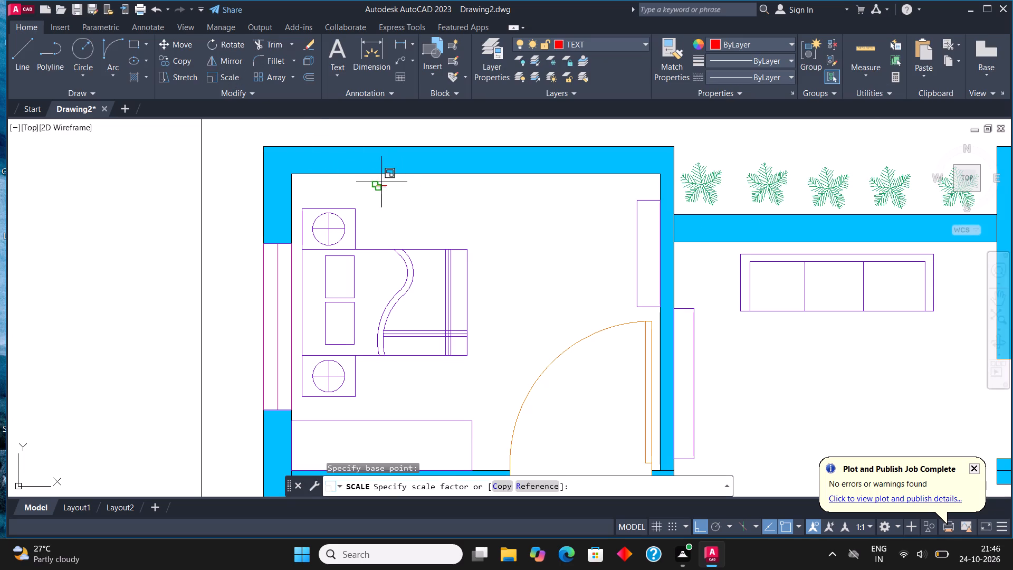
scroll(732, 228, down, 2)
middle_drag(825, 229, 506, 243)
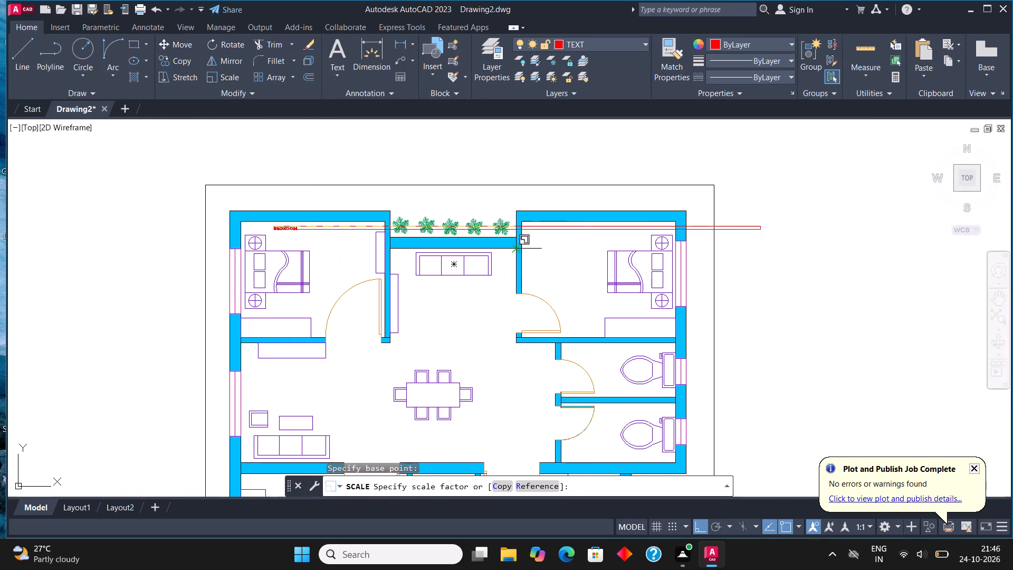
click(869, 265)
Move the enlarged BEDROOM label freely, with Ortho off, to just above the top edge of the upper-left bedroom's bed.
scroll(278, 258, up, 2)
middle_drag(278, 259, 356, 269)
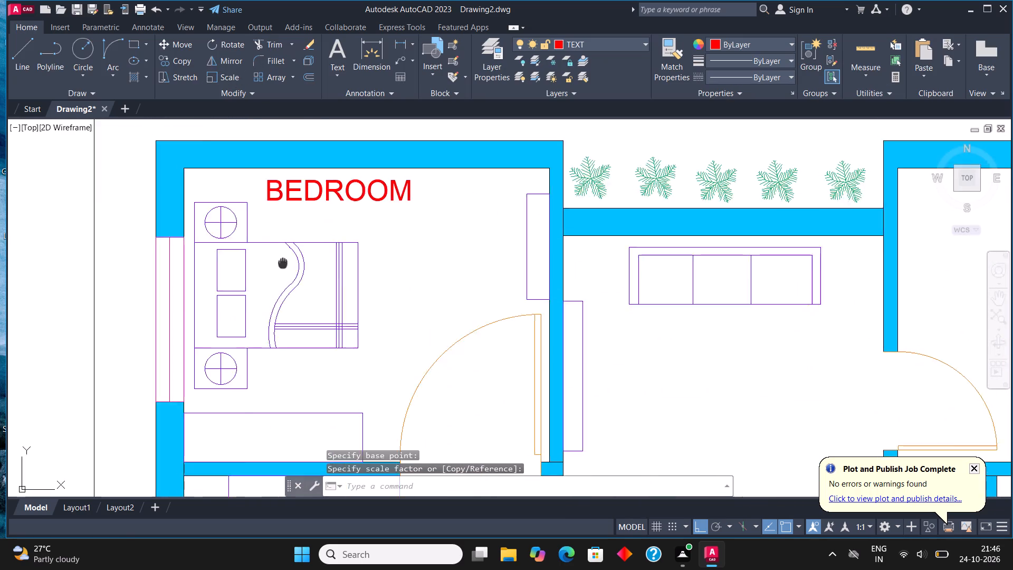
middle_drag(356, 269, 371, 272)
click(381, 202)
click(178, 47)
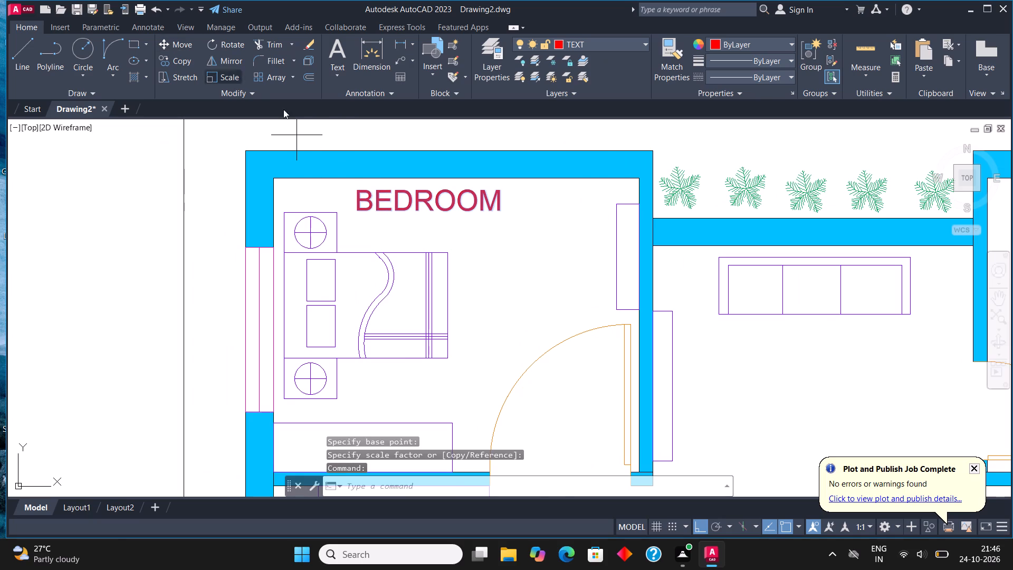
drag(382, 192, 389, 203)
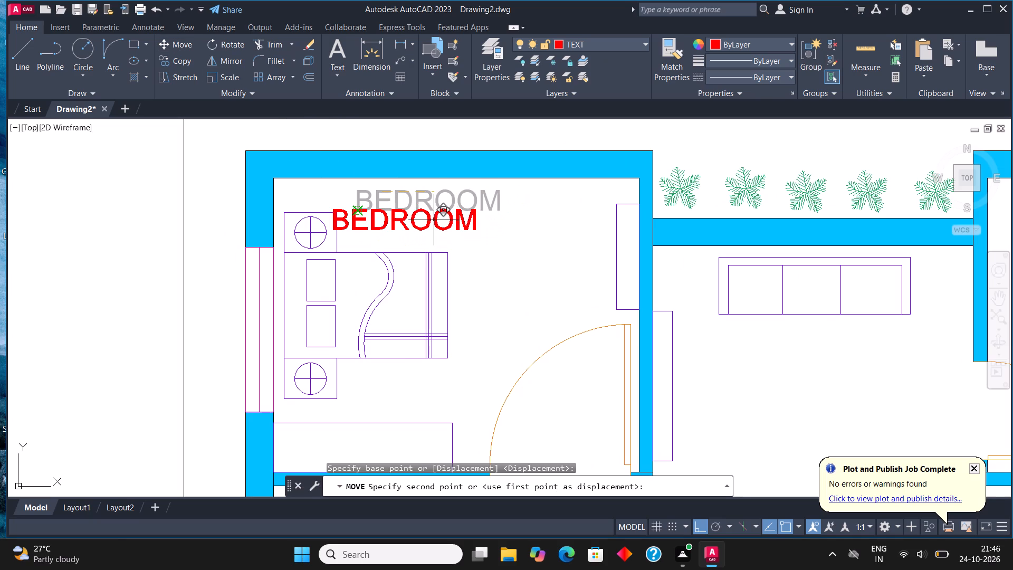
key(F8)
double_click(419, 225)
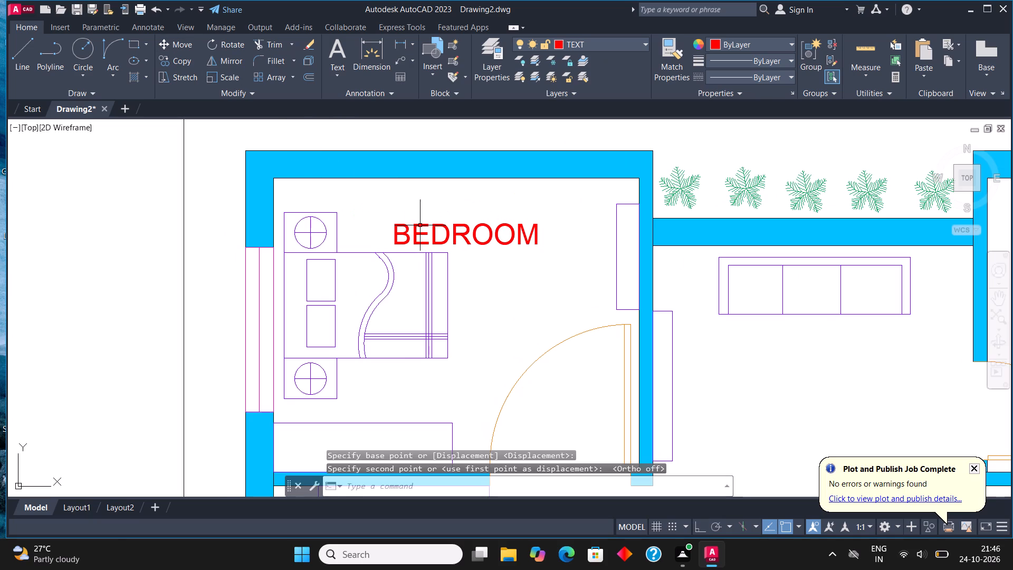
Copy the BEDROOM label into the central hall above the dining table, the upper-right bedroom and the two right-hand toilets.
click(402, 229)
click(380, 214)
click(182, 61)
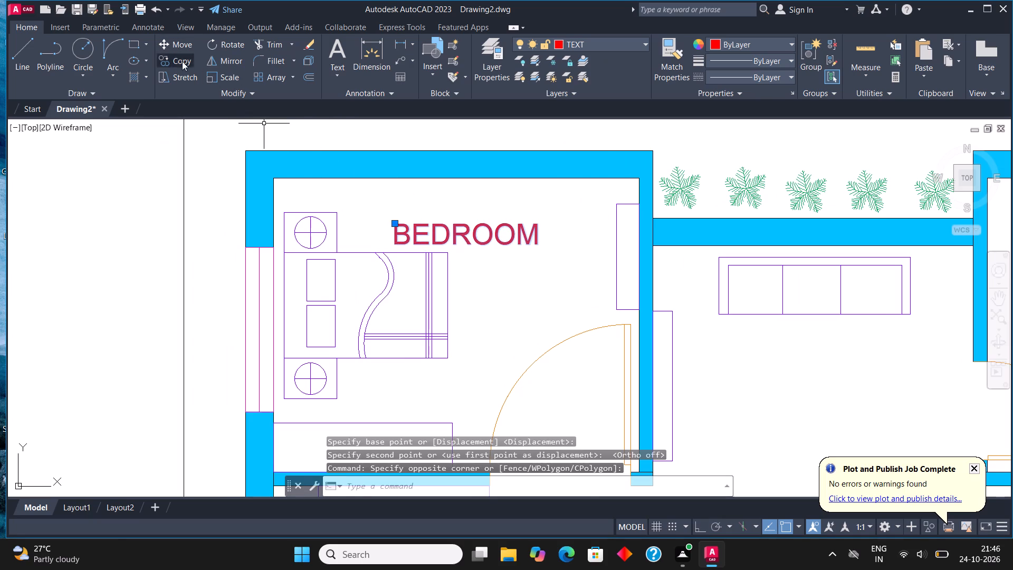
click(422, 233)
scroll(338, 242, down, 2)
scroll(519, 262, up, 2)
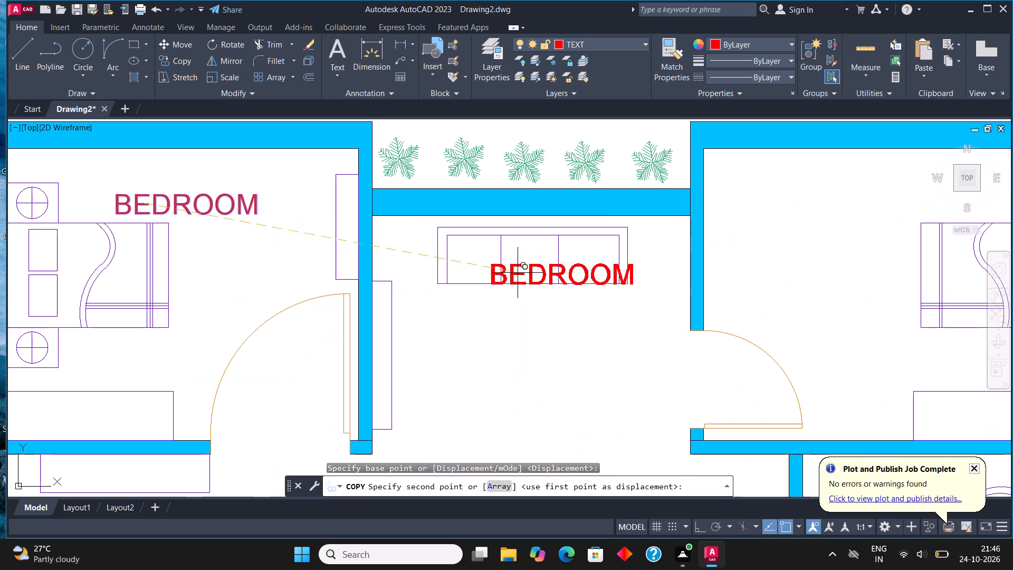
scroll(501, 318, down, 2)
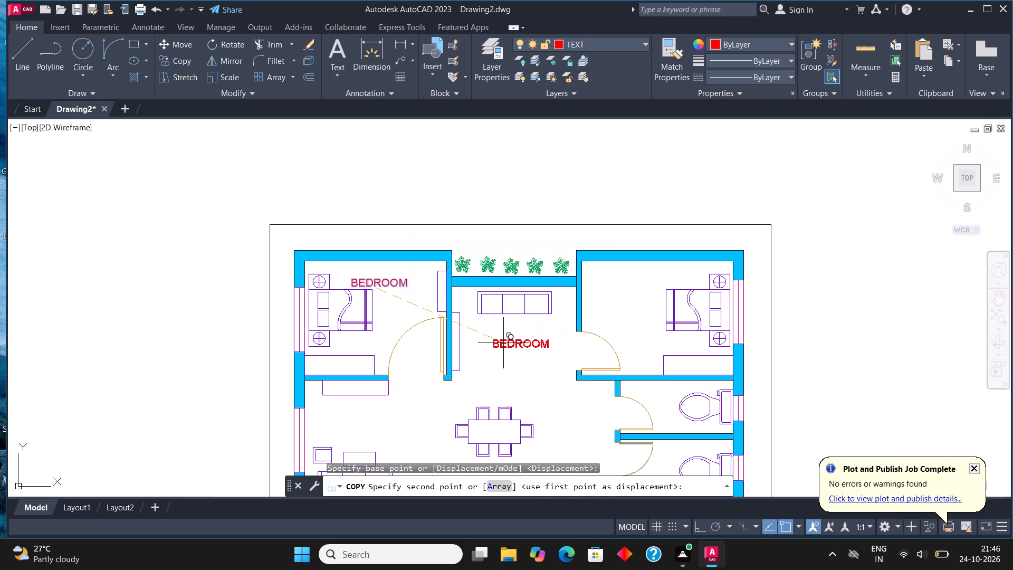
middle_click(508, 378)
click(502, 378)
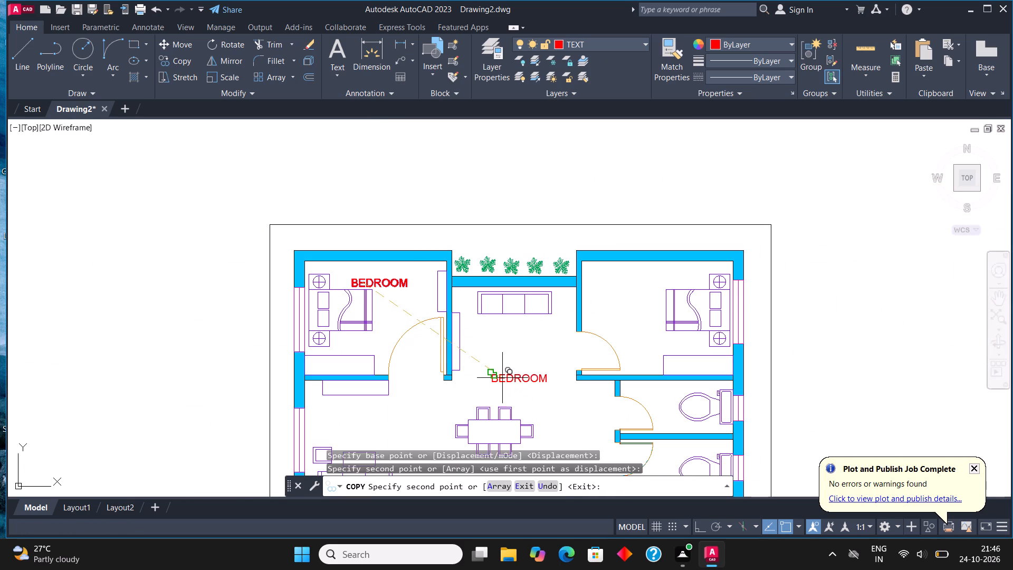
click(610, 300)
scroll(625, 267, down, 3)
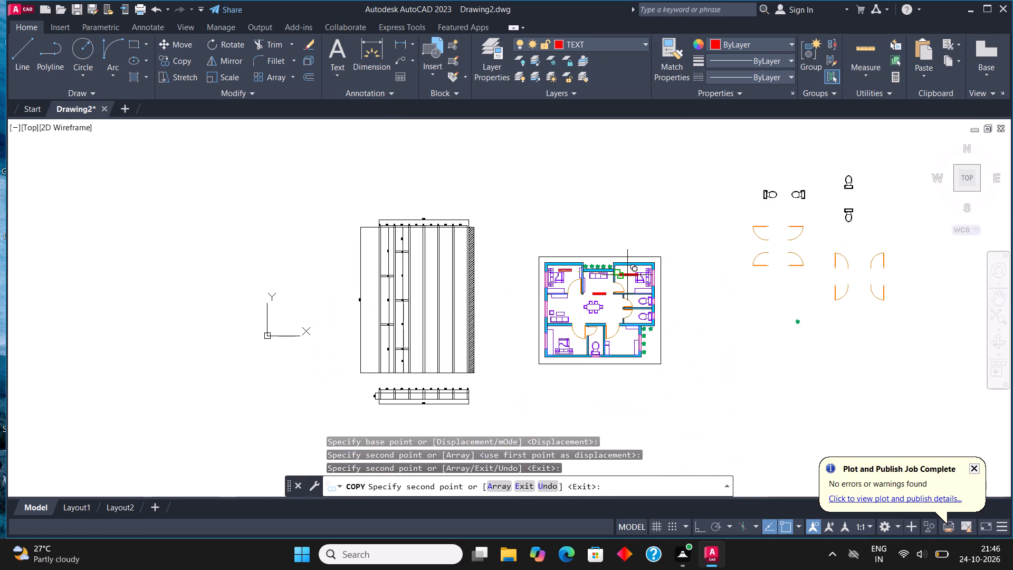
scroll(627, 275, up, 3)
scroll(643, 385, up, 2)
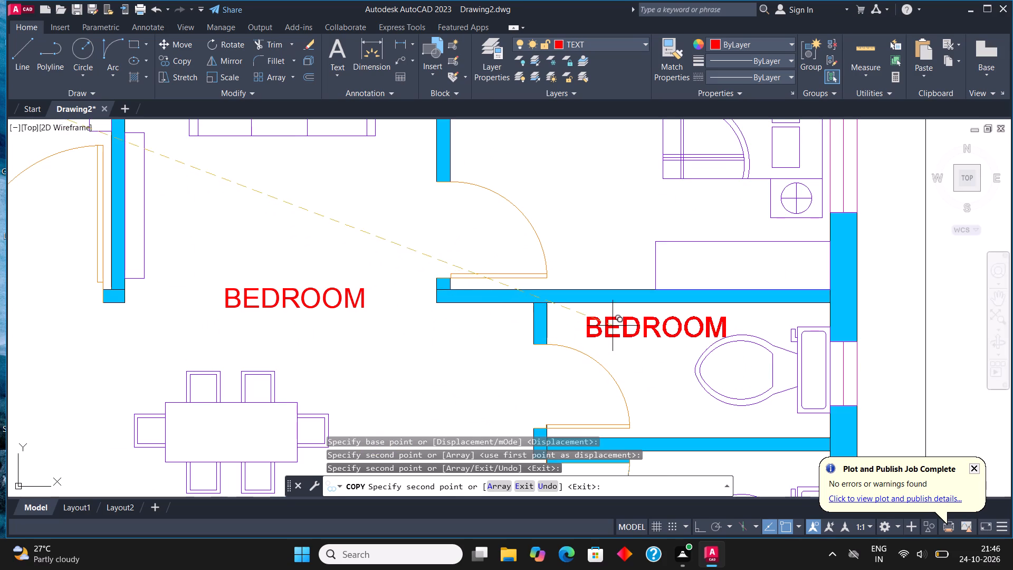
click(601, 326)
scroll(632, 266, down, 2)
scroll(633, 372, up, 2)
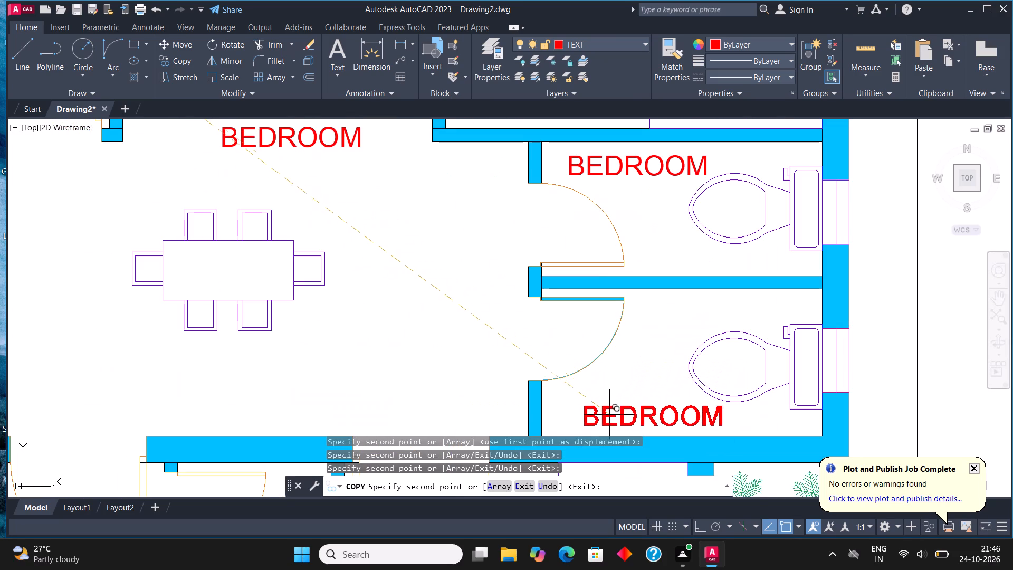
click(606, 415)
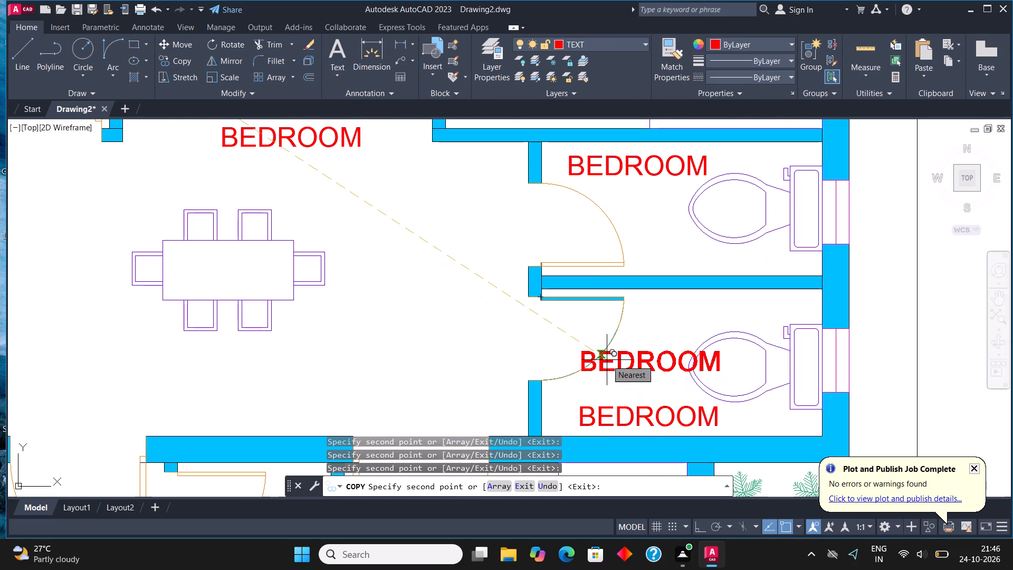
Place further copies of the BEDROOM label in the lower-right room, bottom toilet, lower-left bedroom and living area.
scroll(625, 326, down, 3)
scroll(602, 401, up, 1)
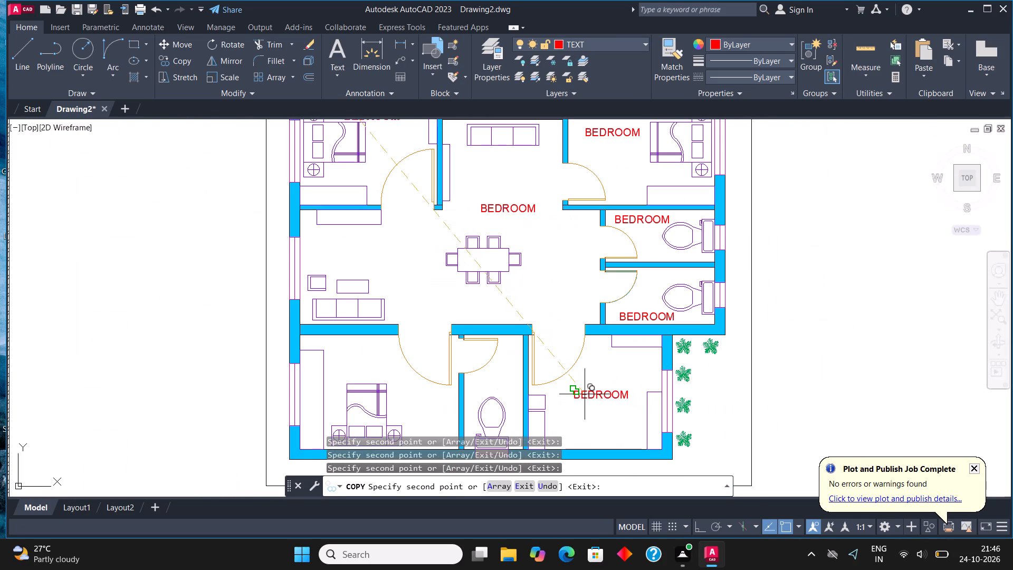
click(585, 394)
scroll(632, 356, down, 2)
scroll(579, 365, up, 4)
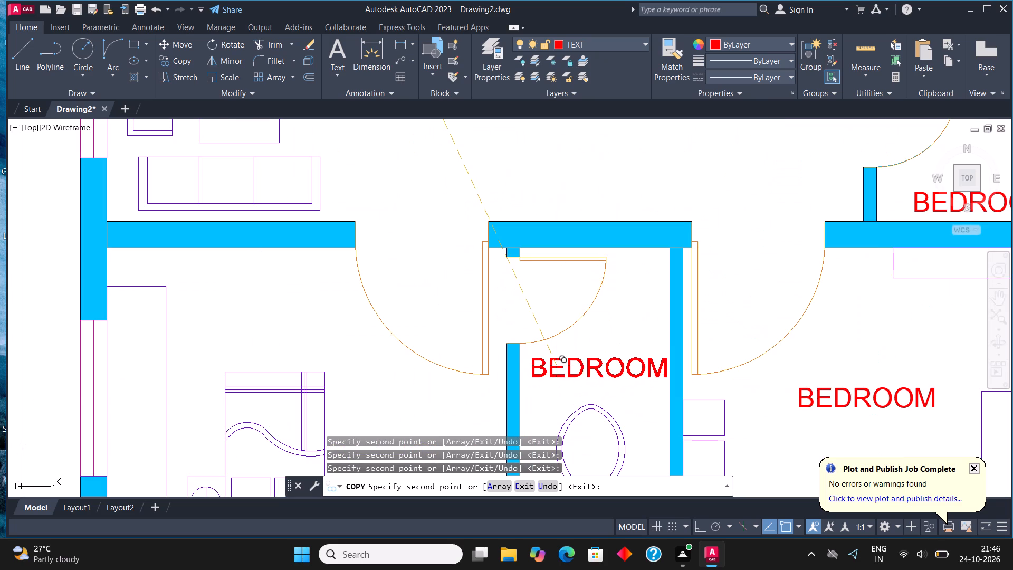
click(557, 365)
scroll(557, 365, down, 2)
scroll(426, 363, up, 2)
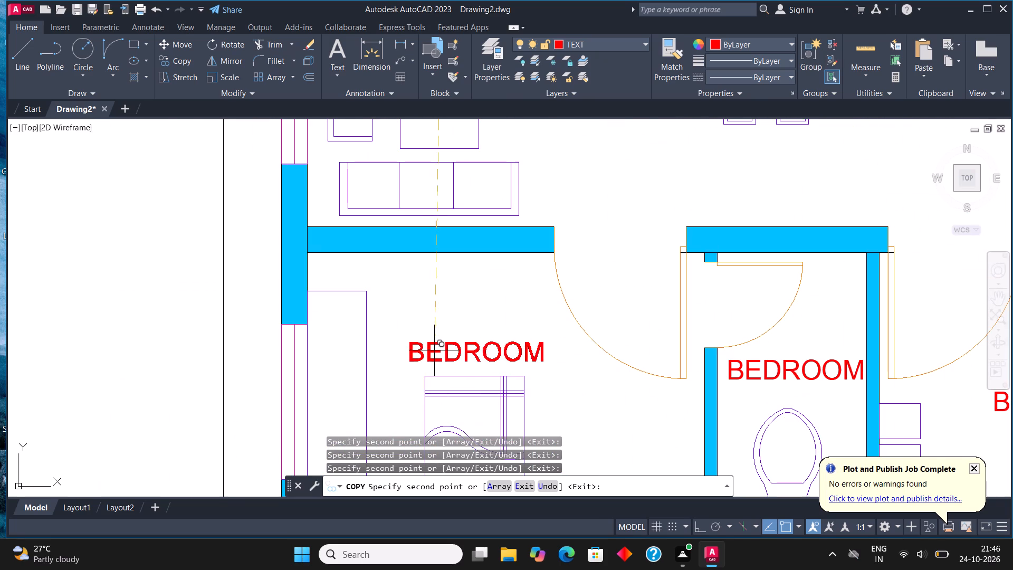
click(437, 345)
scroll(475, 374, down, 2)
click(452, 245)
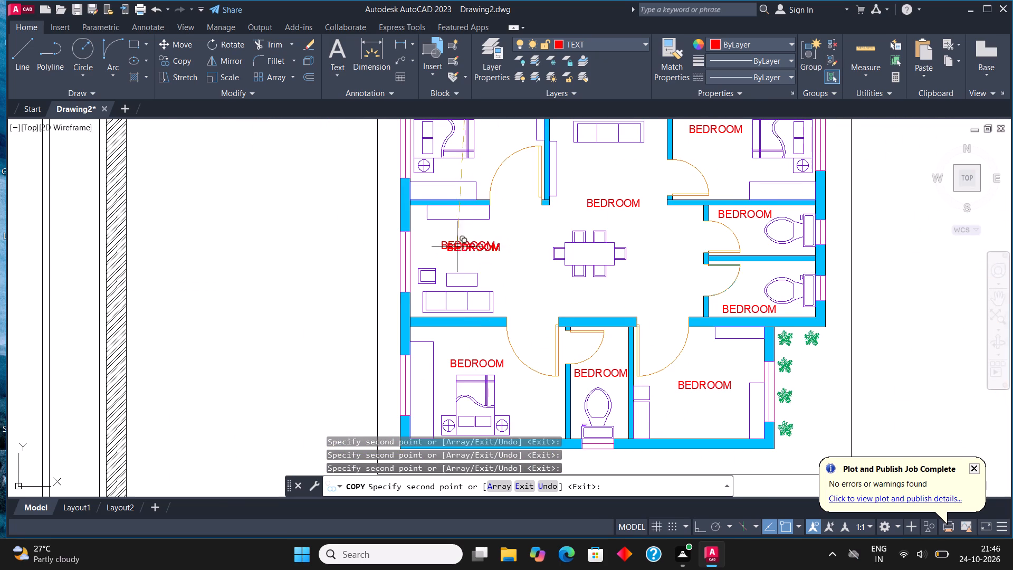
Place copies of the BEDROOM label below the floor plan's outer boundary and below the dimensioned strip drawing, ending the copying.
middle_drag(557, 241, 565, 305)
scroll(565, 244, down, 2)
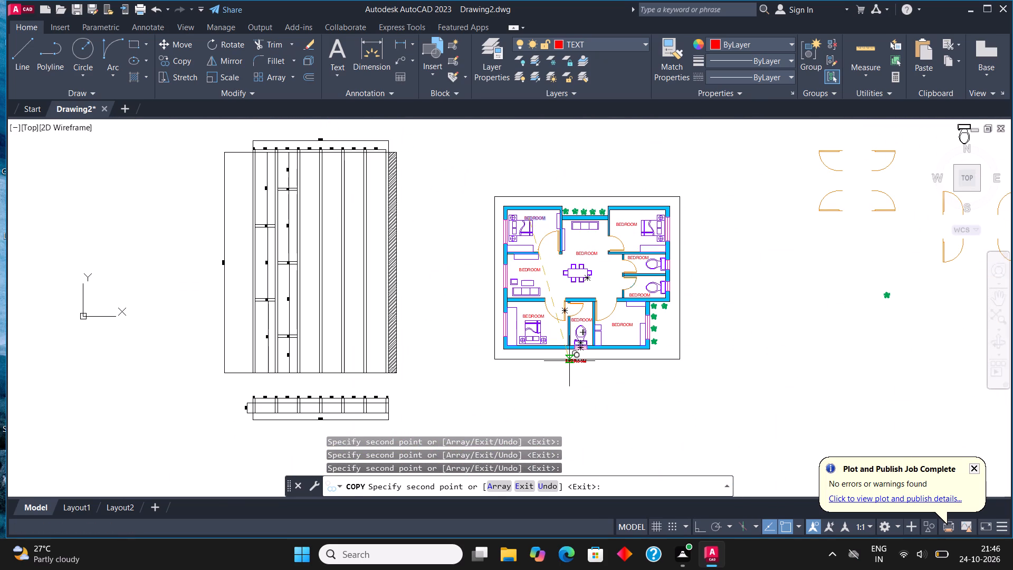
scroll(548, 385, up, 2)
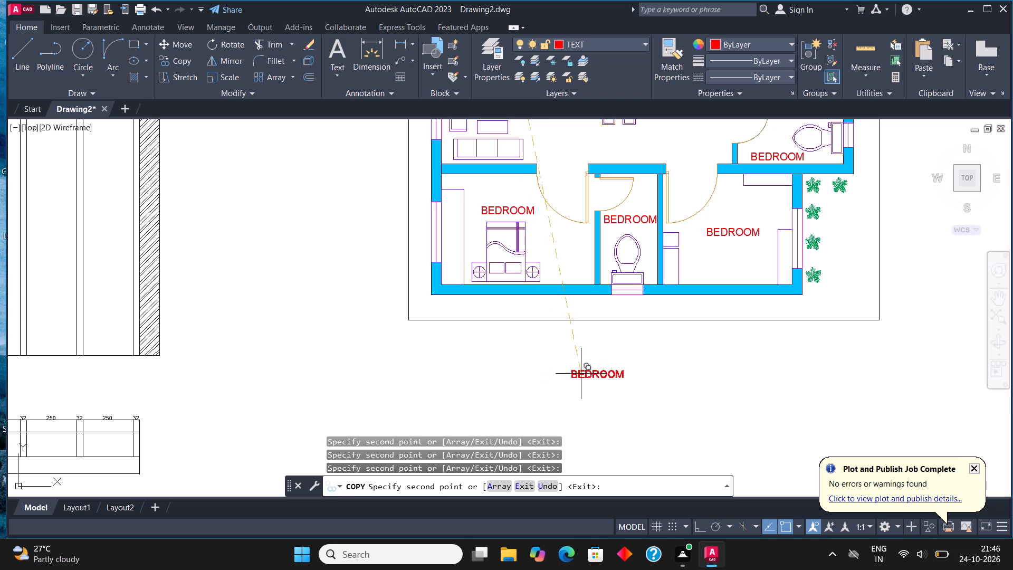
click(622, 356)
scroll(653, 303, down, 2)
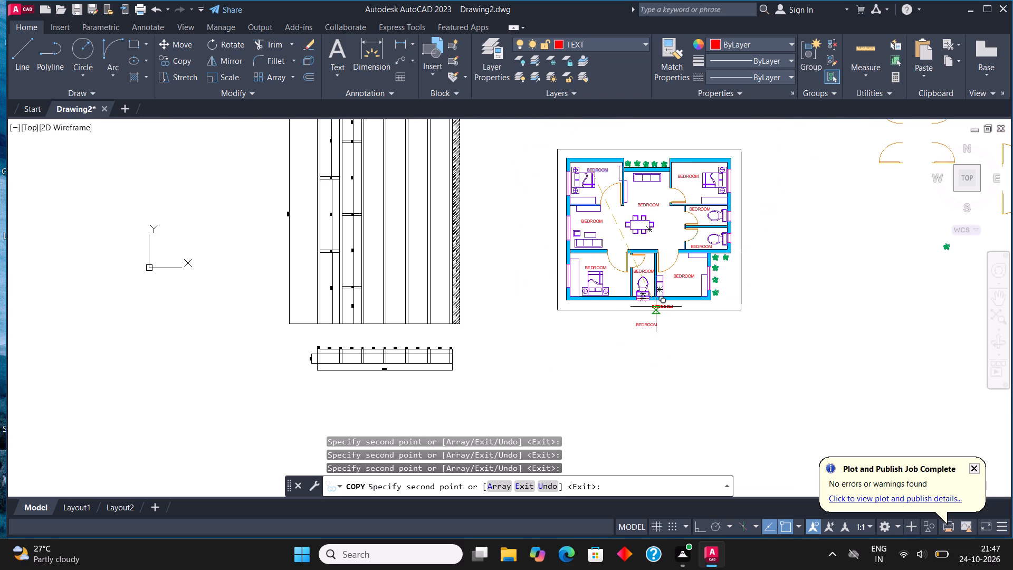
scroll(390, 388, up, 2)
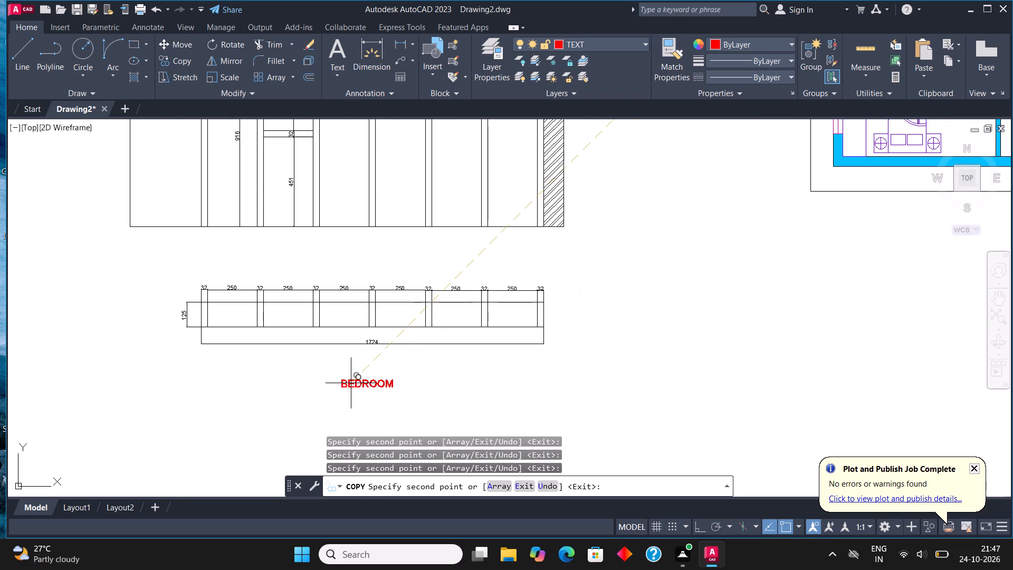
click(354, 383)
scroll(384, 396, down, 2)
key(Escape)
Change the label below the floor plan to PLAN.
scroll(657, 326, up, 2)
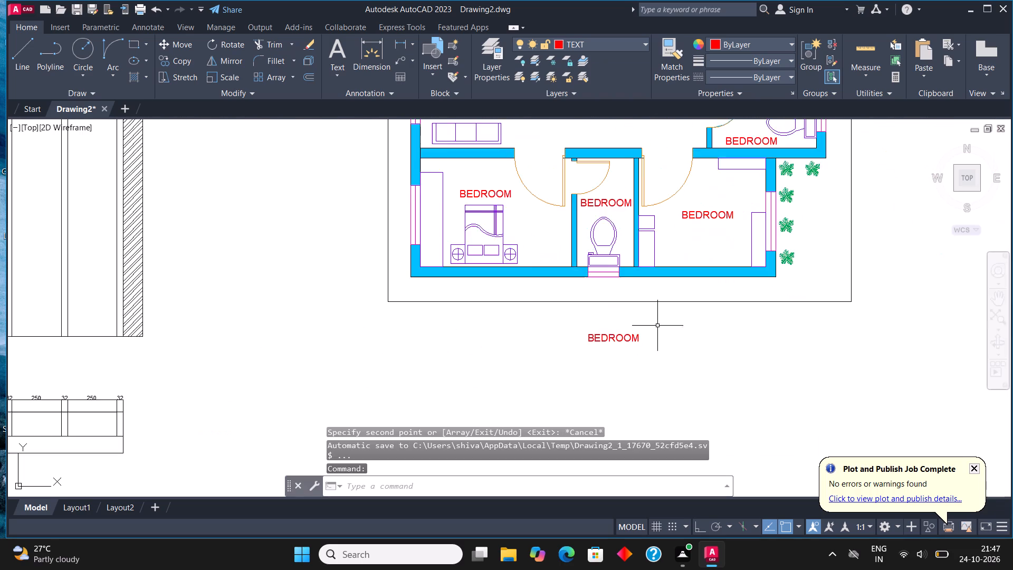
scroll(657, 326, up, 1)
click(579, 341)
right_click(579, 341)
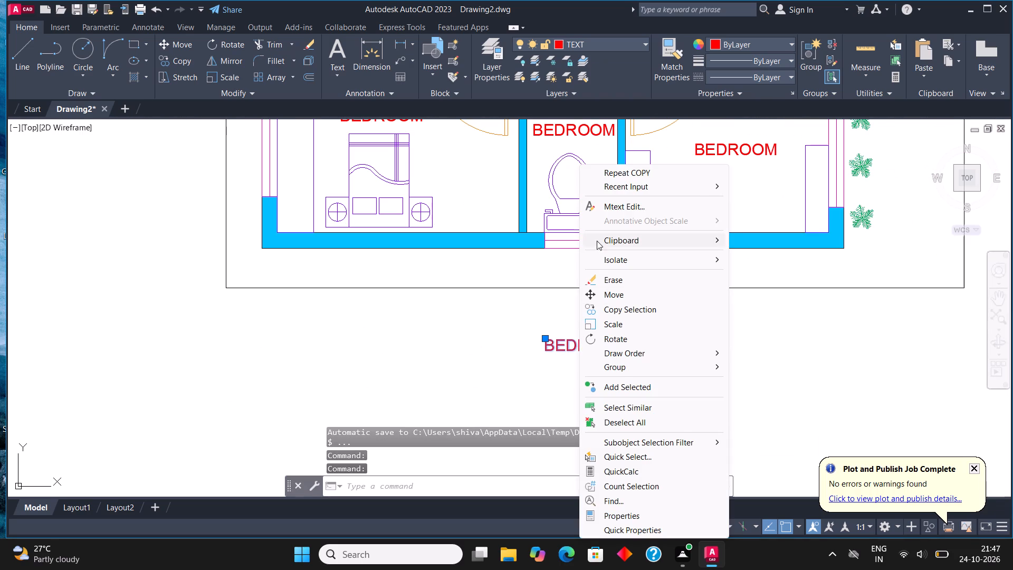
click(635, 204)
click(639, 346)
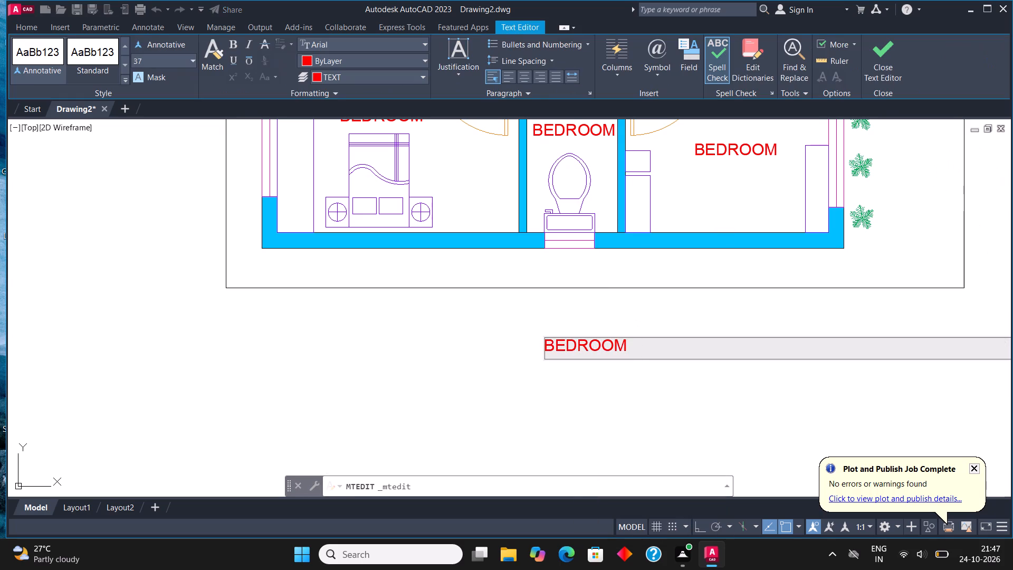
key(BackSpace)
key(BackSpace)
key(BackSpace)
key(BackSpace)
key(BackSpace)
key(BackSpace)
key(BackSpace)
key(BackSpace)
key(BackSpace)
key(BackSpace)
key(BackSpace)
key(BackSpace)
key(BackSpace)
key(BackSpace)
key(BackSpace)
key(BackSpace)
key(BackSpace)
key(BackSpace)
key(BackSpace)
key(BackSpace)
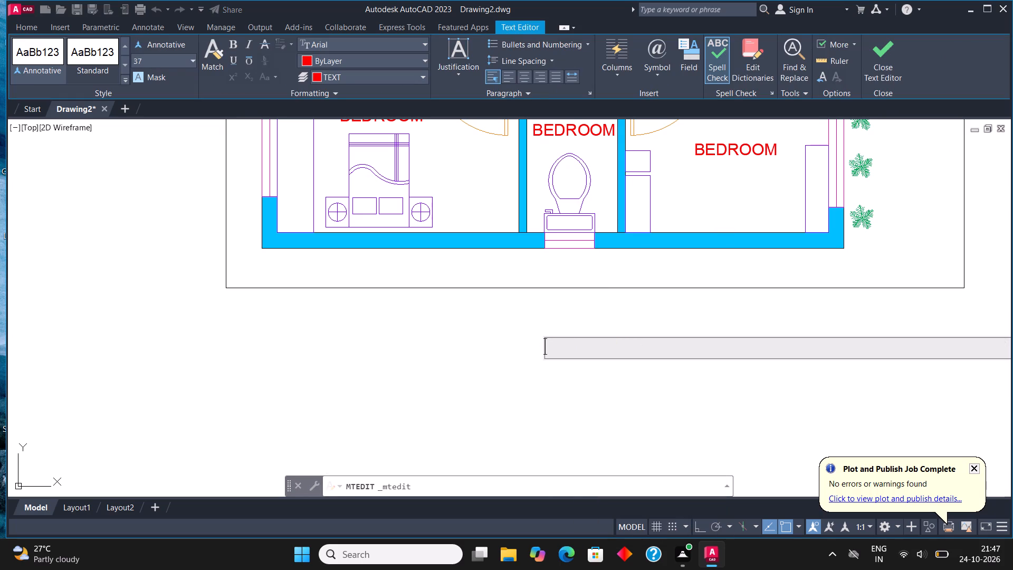
text(PLAN)
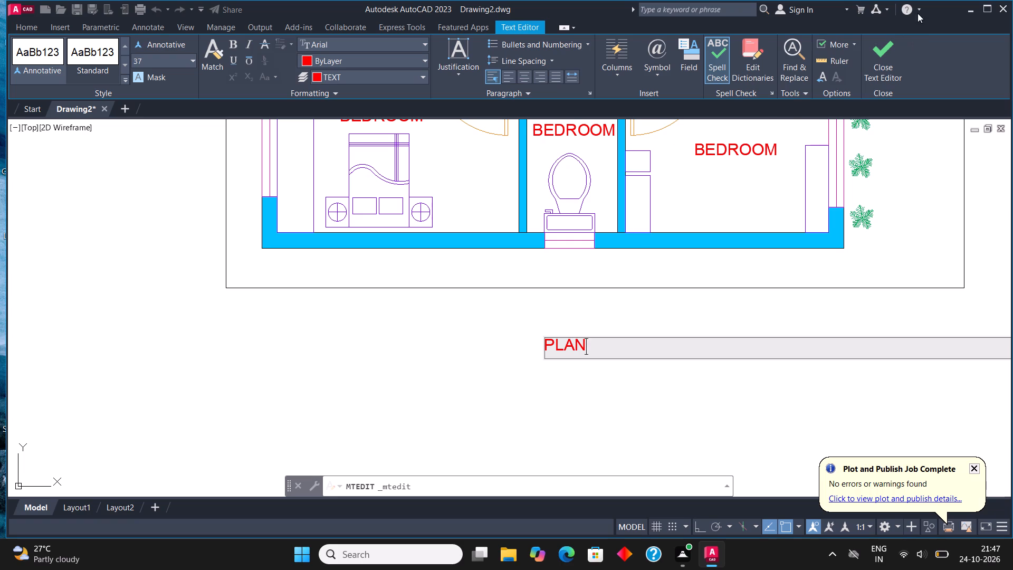
click(888, 53)
Change the label in the bottom toilet to TOILET.
scroll(428, 356, down, 2)
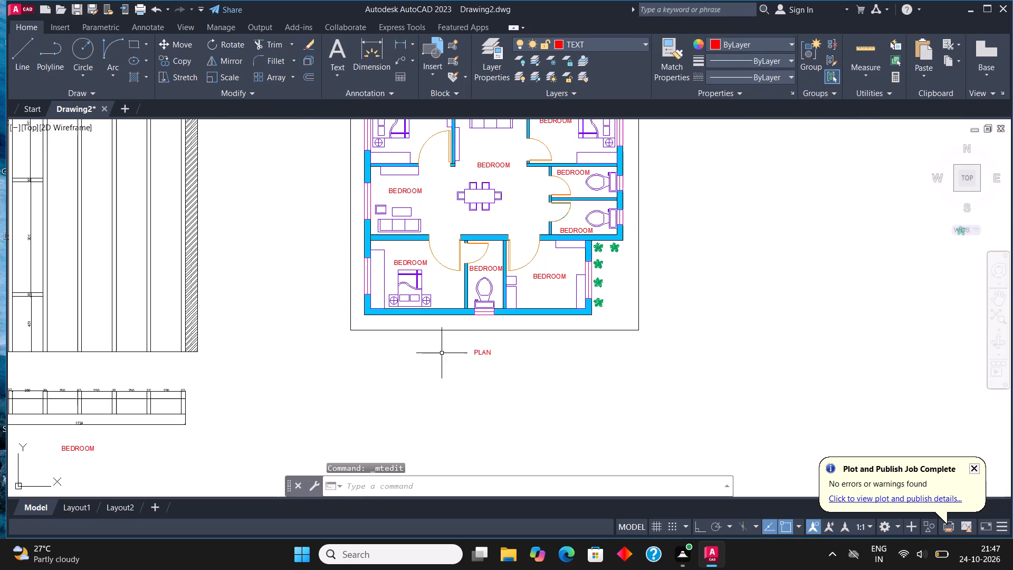
scroll(480, 262, up, 2)
click(488, 277)
right_click(488, 277)
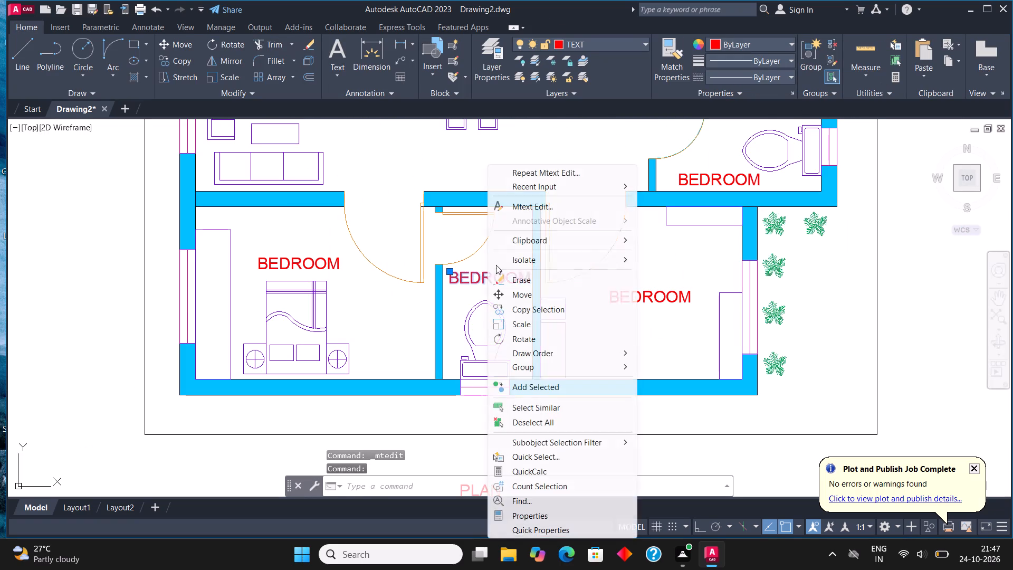
click(528, 202)
click(531, 281)
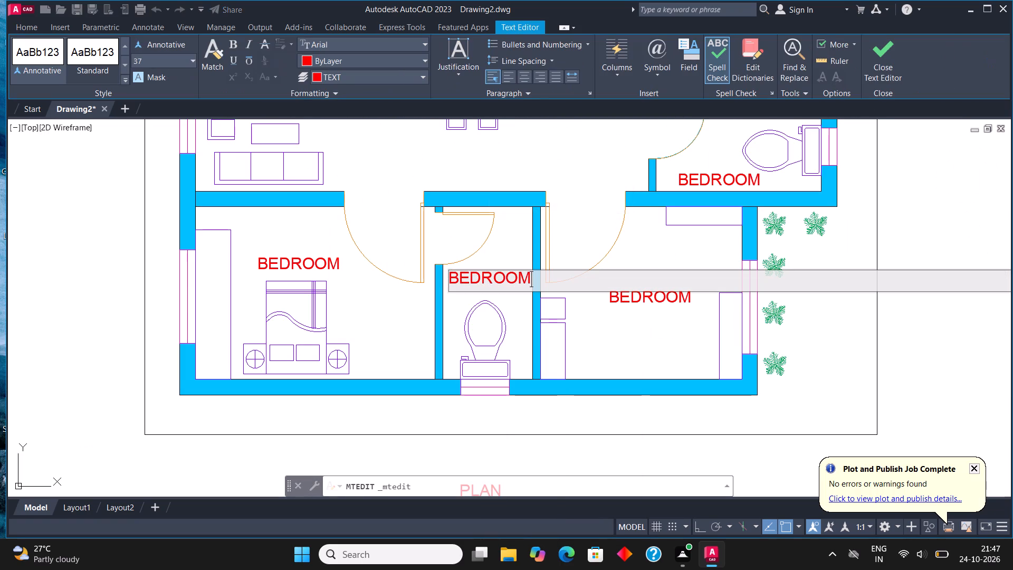
key(BackSpace)
key(BackSpace)
key(BackSpace)
key(BackSpace)
key(BackSpace)
key(BackSpace)
key(BackSpace)
key(BackSpace)
key(BackSpace)
key(BackSpace)
key(BackSpace)
key(BackSpace)
key(BackSpace)
key(BackSpace)
key(BackSpace)
key(BackSpace)
key(BackSpace)
key(BackSpace)
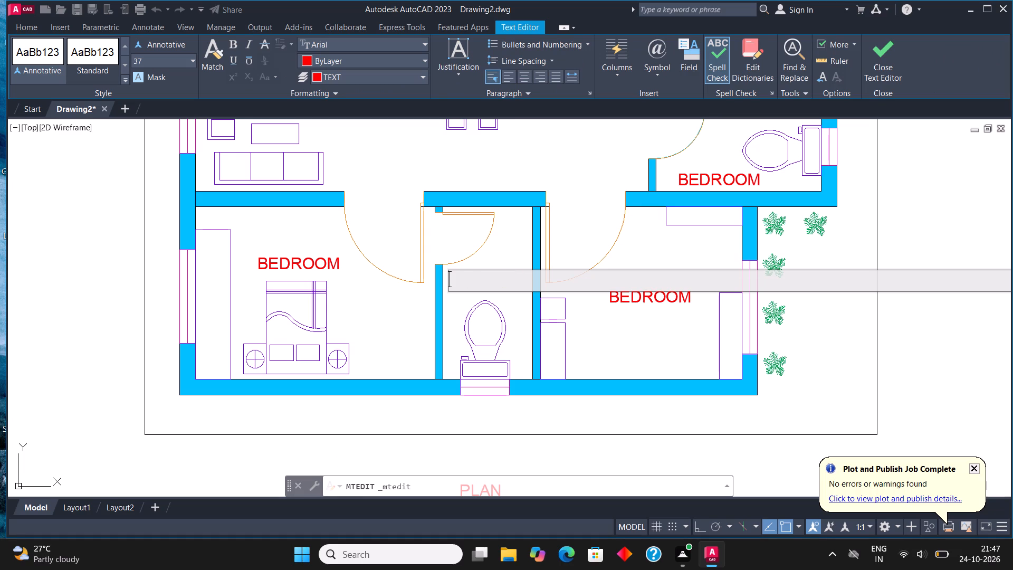
text(TOILET)
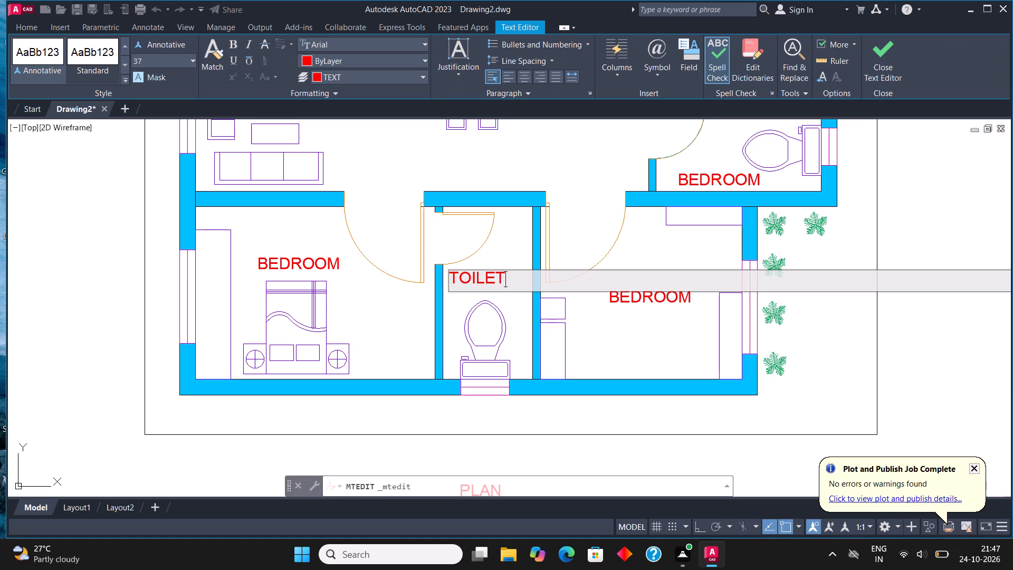
click(886, 60)
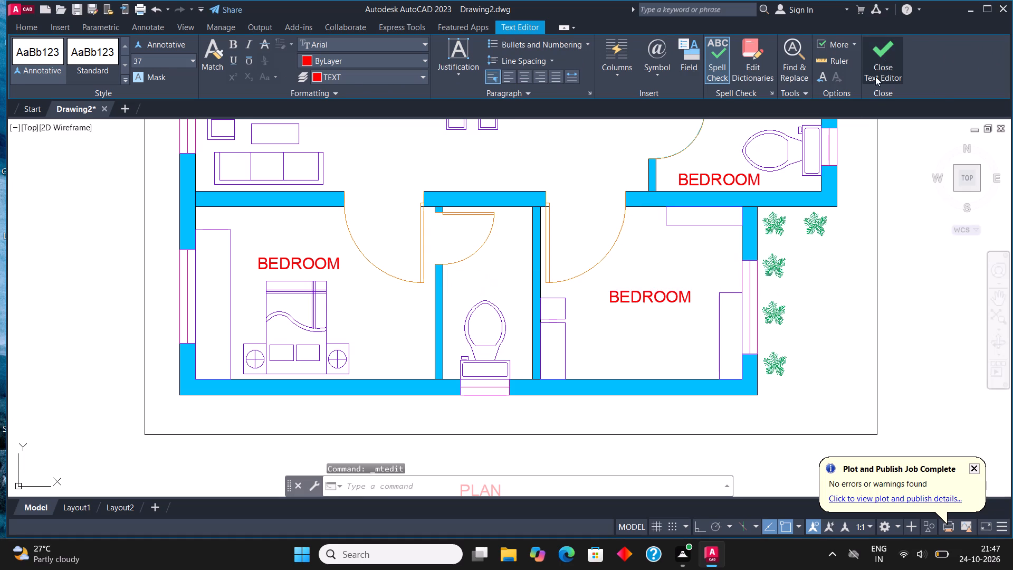
Change the BEDROOM label in the lower-right room of the plan to STUDY ROOM.
click(652, 290)
right_click(646, 298)
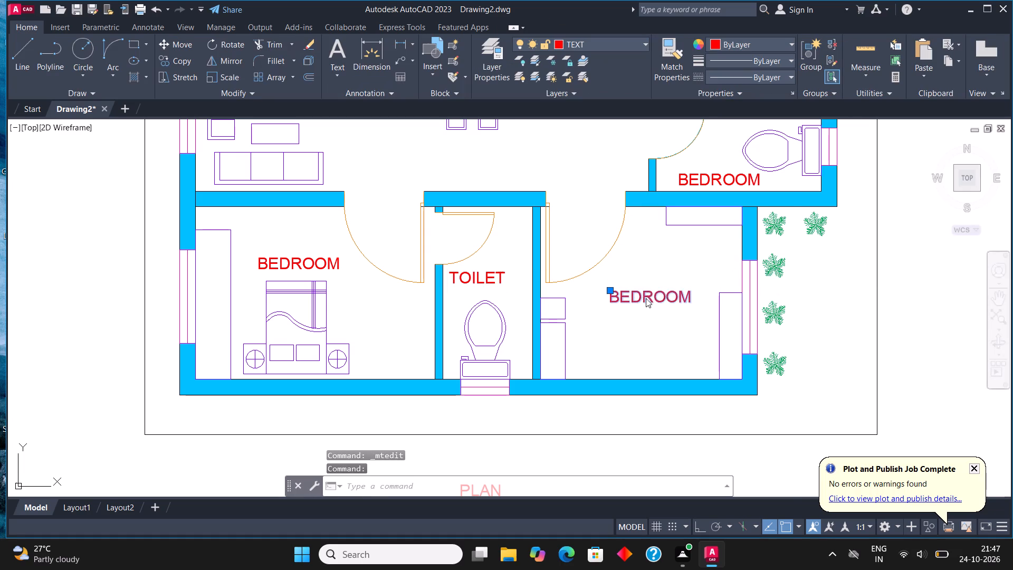
click(704, 210)
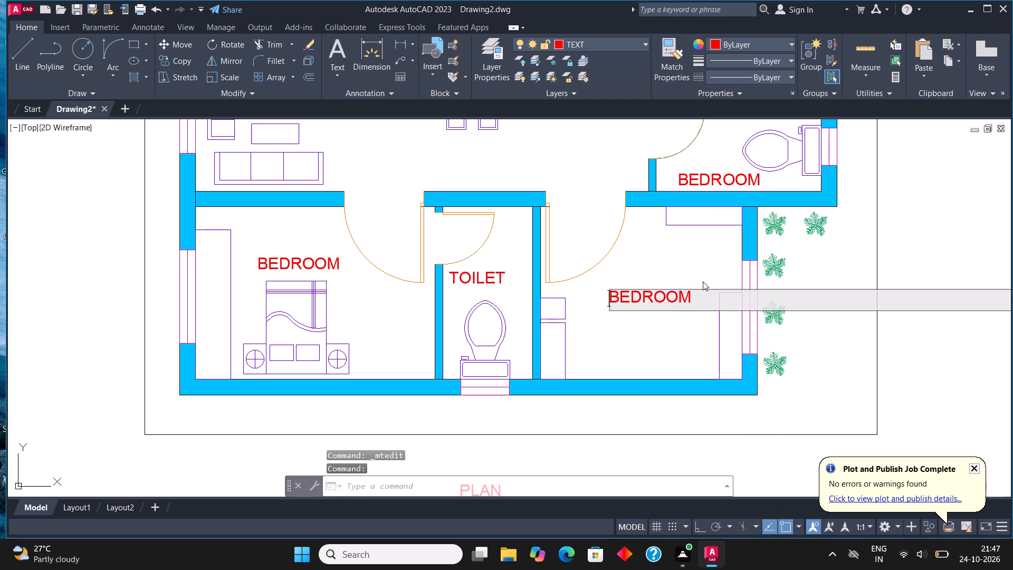
click(703, 300)
key(BackSpace)
key(BackSpace)
key(BackSpace)
key(BackSpace)
key(BackSpace)
key(BackSpace)
key(BackSpace)
key(BackSpace)
key(BackSpace)
key(BackSpace)
key(BackSpace)
key(BackSpace)
key(BackSpace)
key(BackSpace)
key(BackSpace)
key(BackSpace)
key(BackSpace)
key(BackSpace)
key(BackSpace)
key(BackSpace)
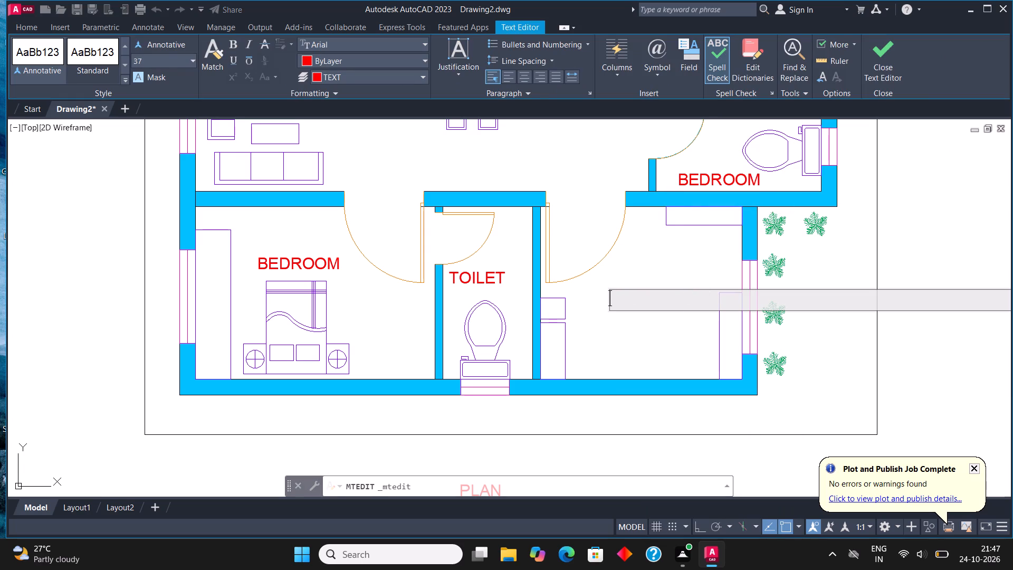
text(STU)
text(DY ROOM)
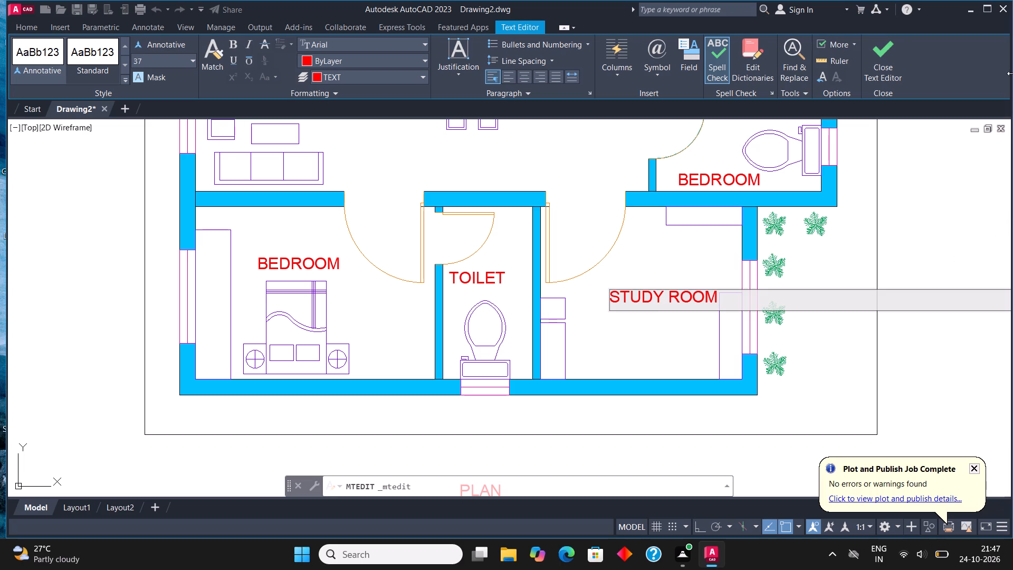
click(871, 63)
Change the BEDROOM label above the sofa set in the left living area to HALL.
scroll(697, 269, down, 1)
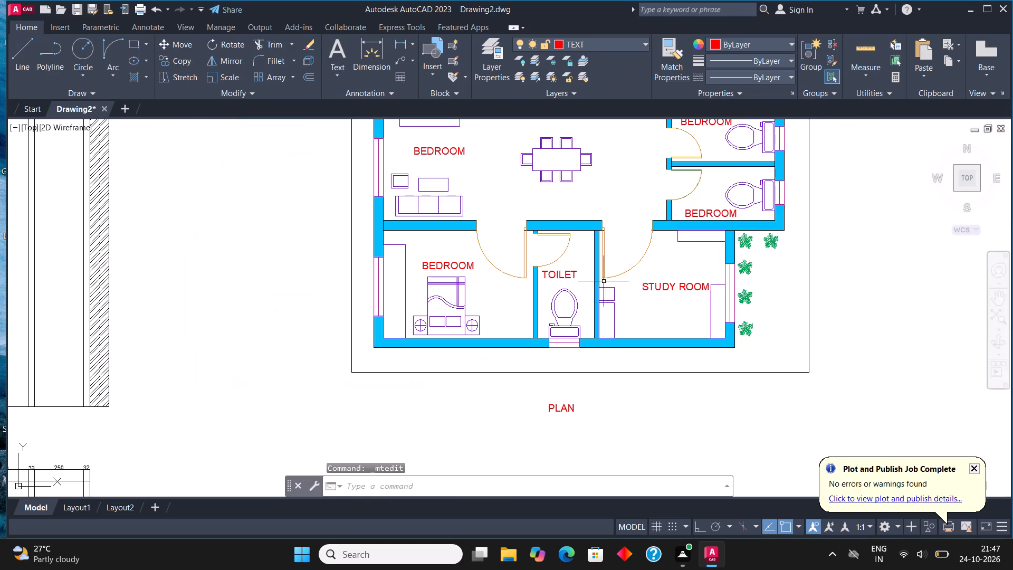
scroll(444, 268, up, 2)
scroll(443, 272, down, 4)
scroll(434, 233, up, 3)
click(434, 233)
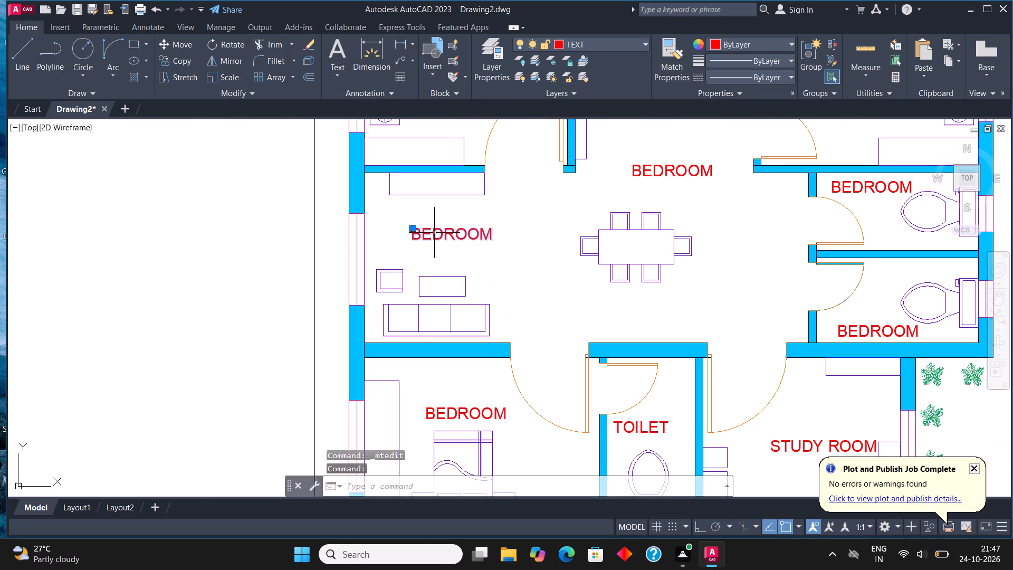
right_click(434, 233)
click(496, 206)
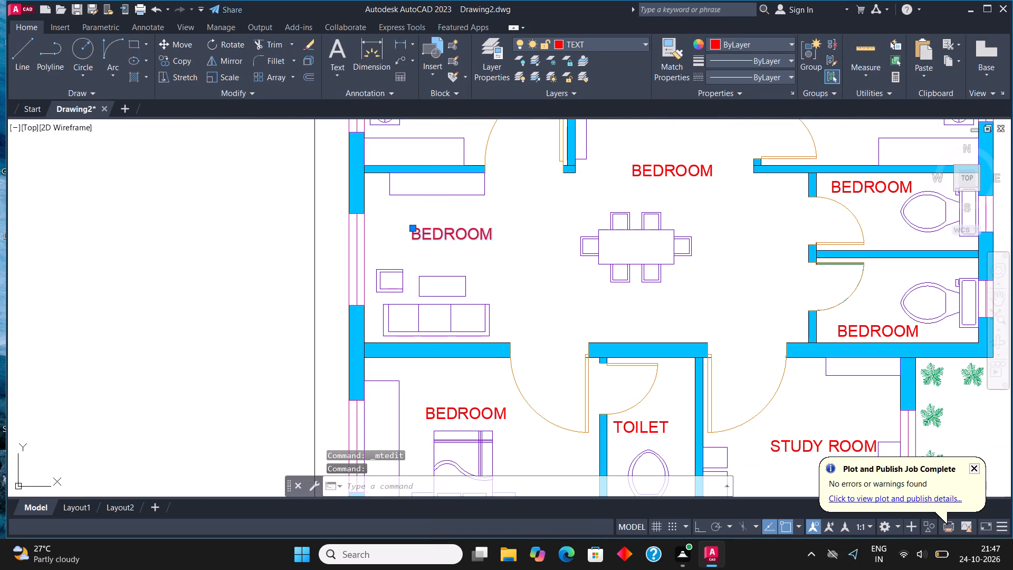
click(511, 235)
key(BackSpace)
key(BackSpace)
key(BackSpace)
key(BackSpace)
key(BackSpace)
key(BackSpace)
key(BackSpace)
key(BackSpace)
key(BackSpace)
key(BackSpace)
key(BackSpace)
key(BackSpace)
key(BackSpace)
key(BackSpace)
key(BackSpace)
key(BackSpace)
key(BackSpace)
key(BackSpace)
key(BackSpace)
key(BackSpace)
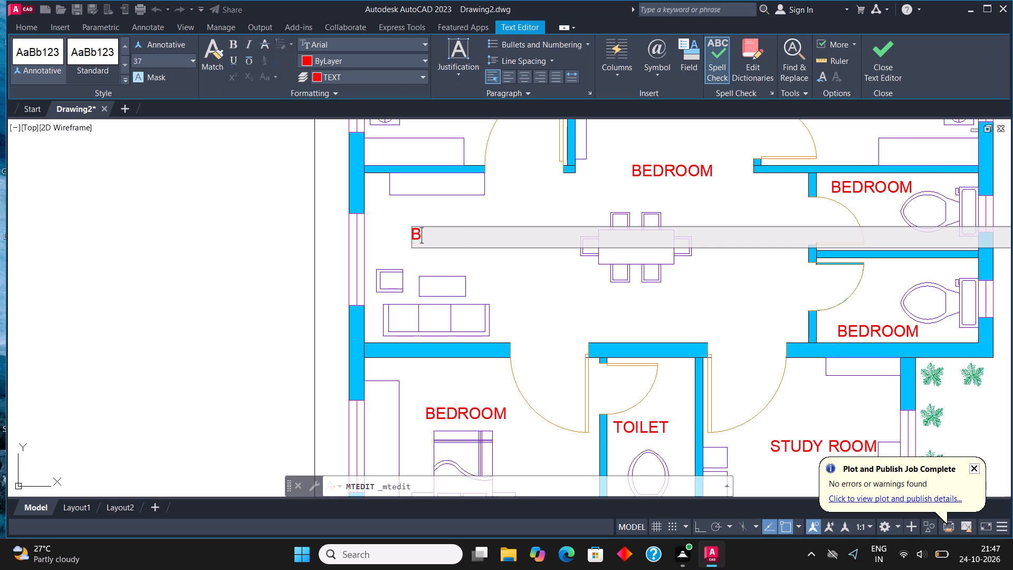
text(HALL)
click(893, 49)
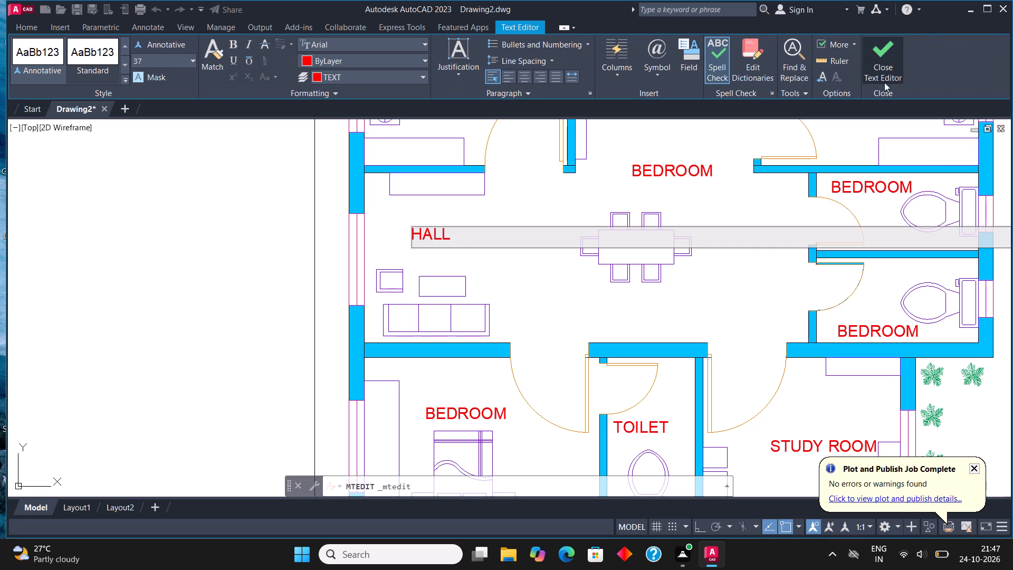
Change the BEDROOM label above the dining table in the central space to DINING & HALL.
scroll(467, 313, down, 2)
scroll(559, 267, up, 2)
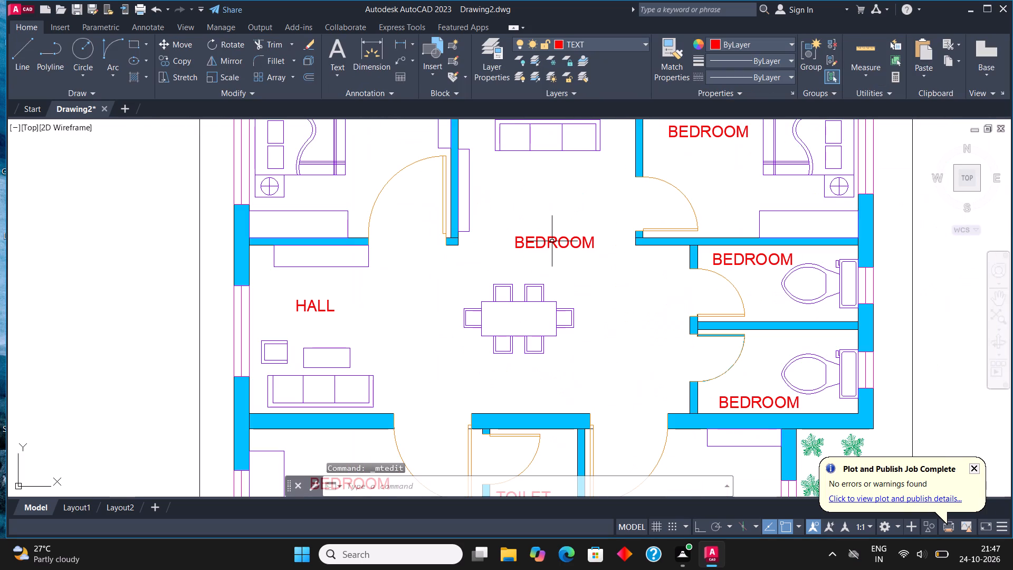
click(552, 241)
right_click(550, 241)
click(603, 203)
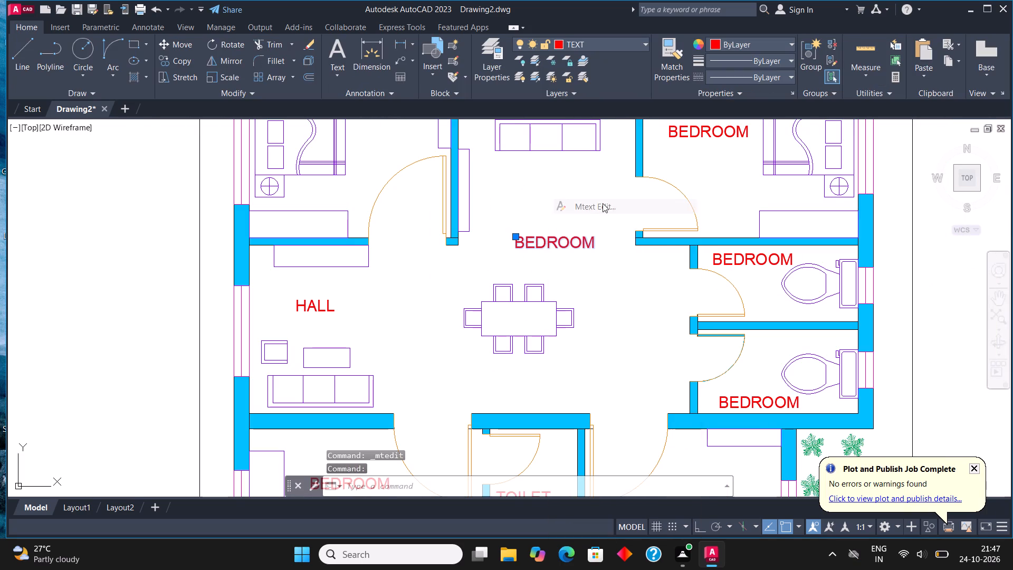
click(625, 248)
key(BackSpace)
key(BackSpace)
key(BackSpace)
key(BackSpace)
key(BackSpace)
key(BackSpace)
key(BackSpace)
key(BackSpace)
key(BackSpace)
key(BackSpace)
key(BackSpace)
key(BackSpace)
key(BackSpace)
key(BackSpace)
key(BackSpace)
key(BackSpace)
key(BackSpace)
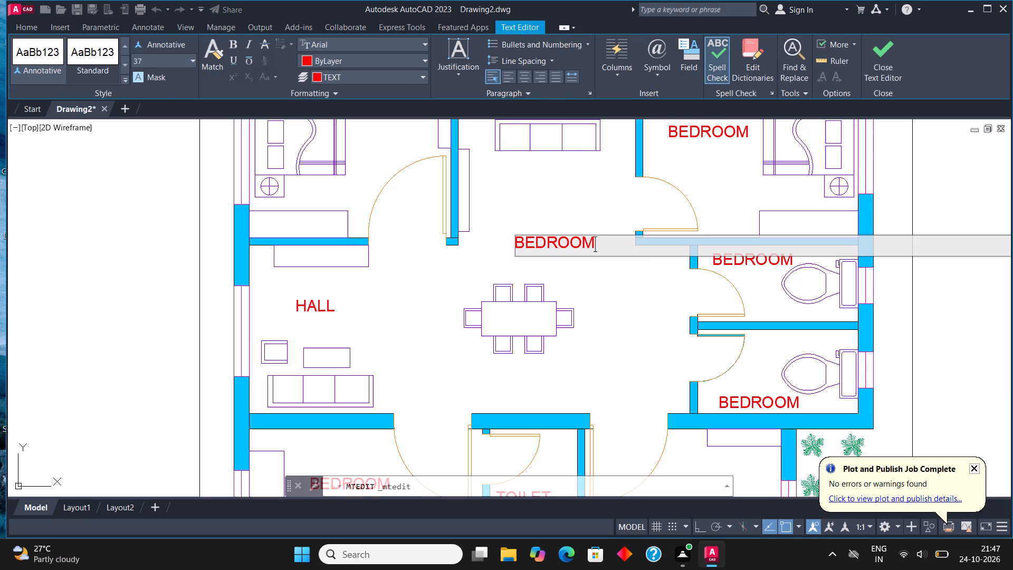
text(DININ)
key(g)
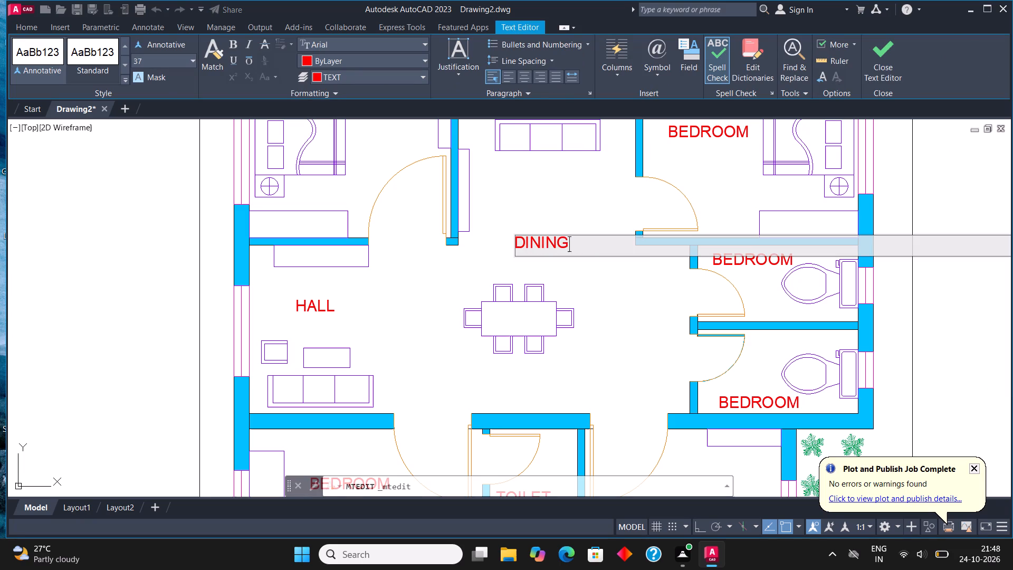
key(space)
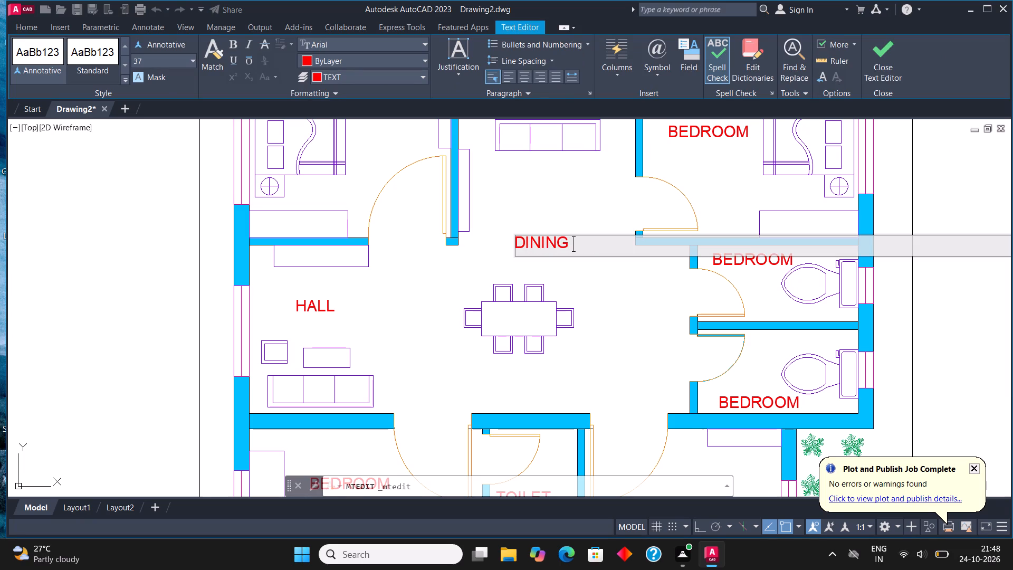
key(ctrl+7)
key(shift+ampersand)
key(space)
text(HALL)
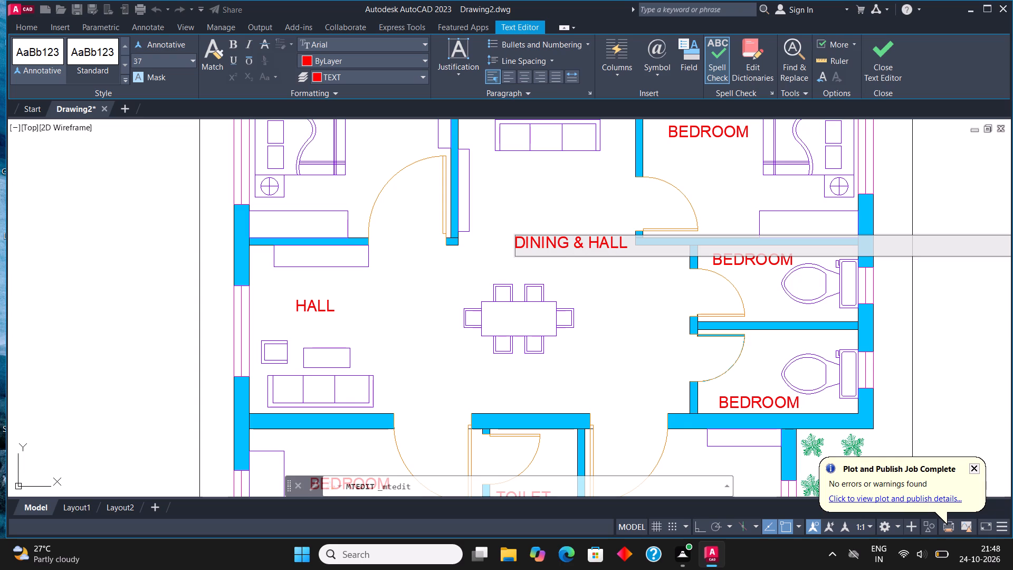
click(888, 54)
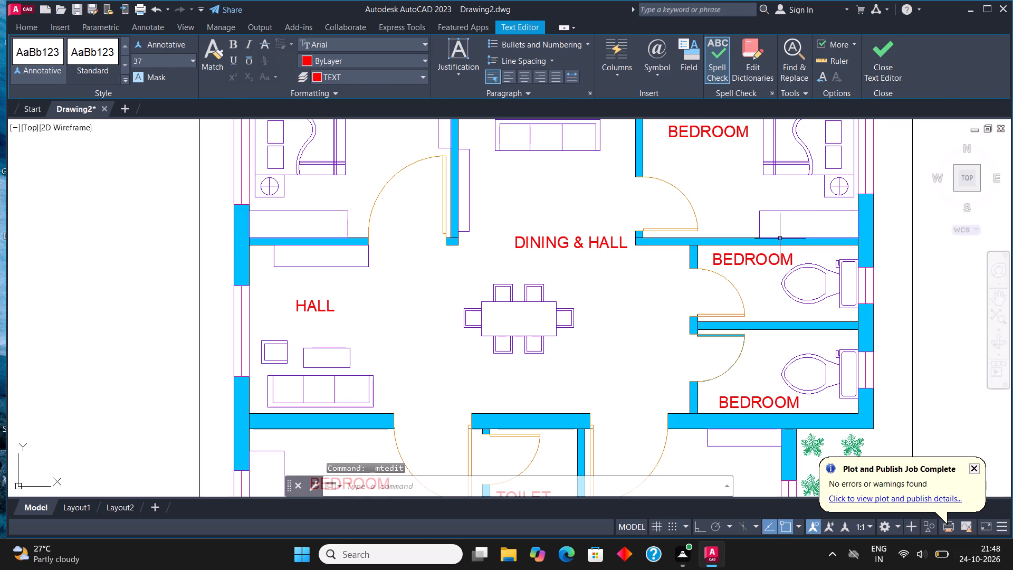
Move the DINING & HALL label so that it sits roughly centred just above the dining table.
middle_drag(491, 307, 458, 371)
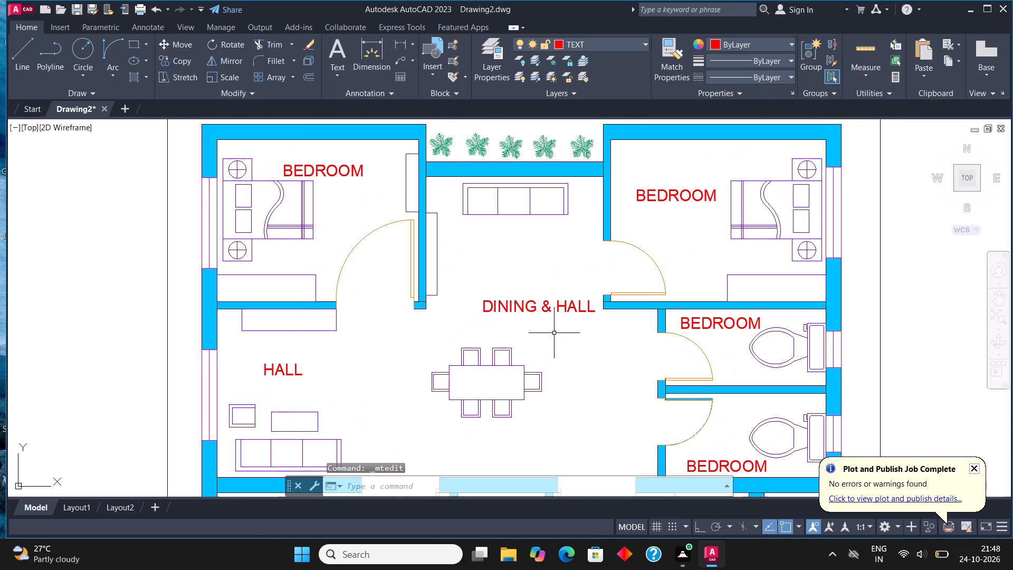
click(560, 329)
click(539, 281)
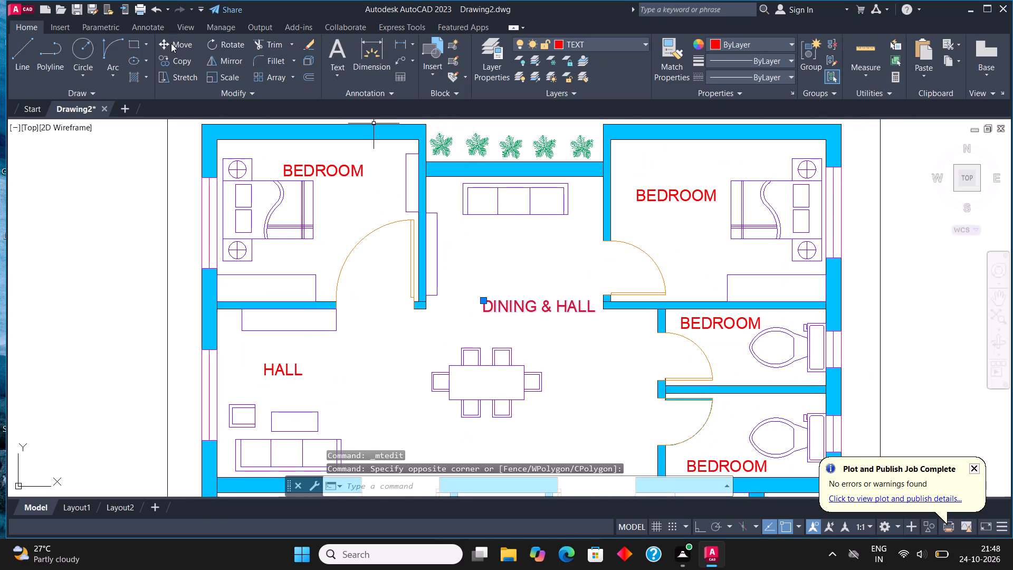
click(171, 43)
click(538, 306)
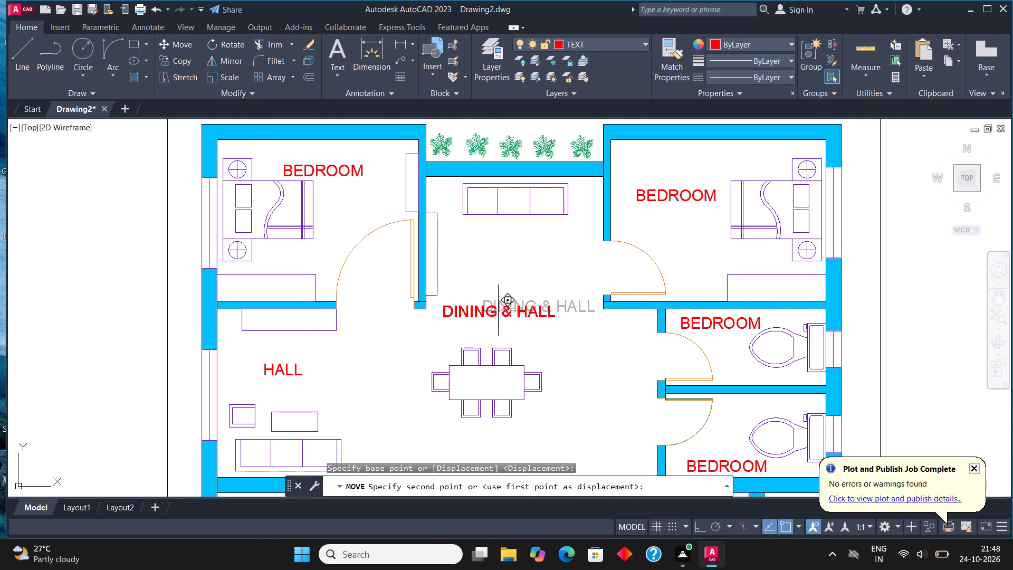
click(499, 320)
click(494, 310)
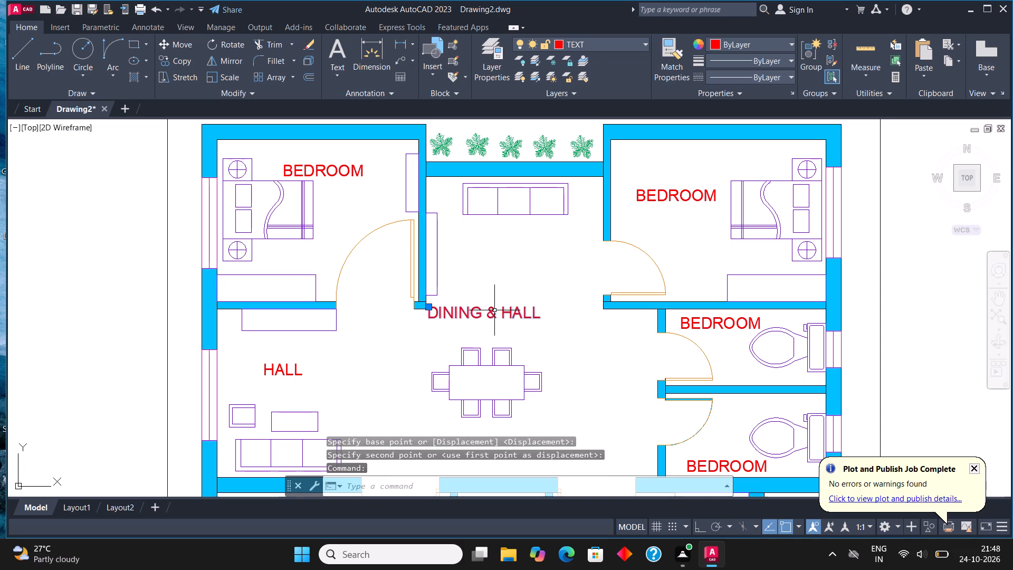
click(188, 44)
scroll(409, 279, up, 1)
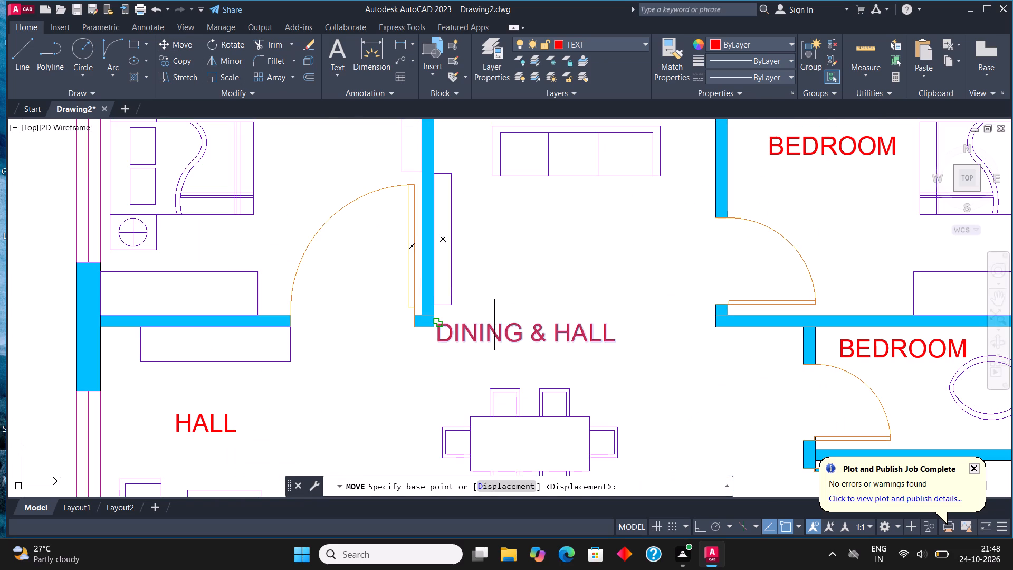
click(496, 326)
click(530, 345)
click(517, 344)
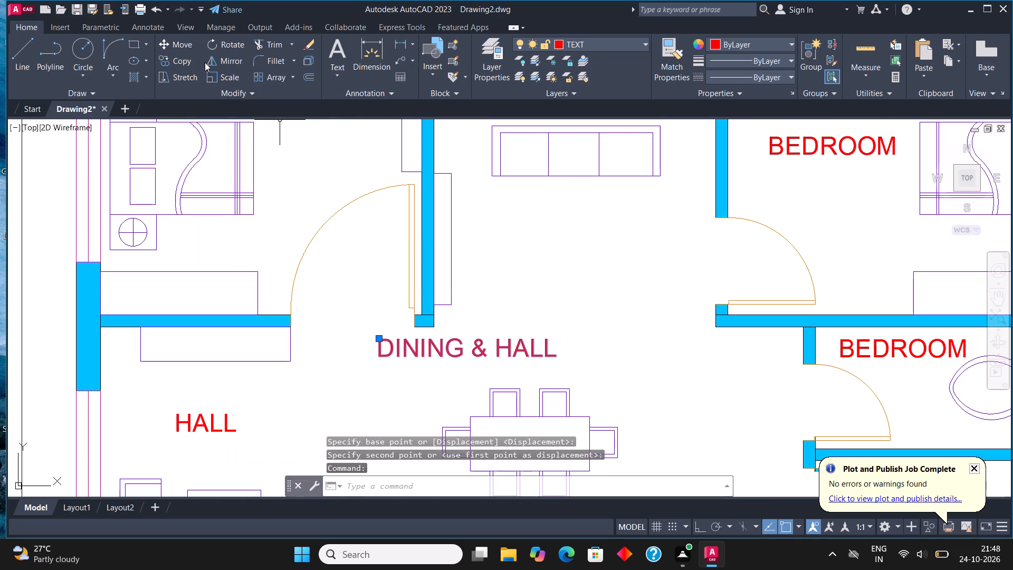
click(184, 40)
click(456, 351)
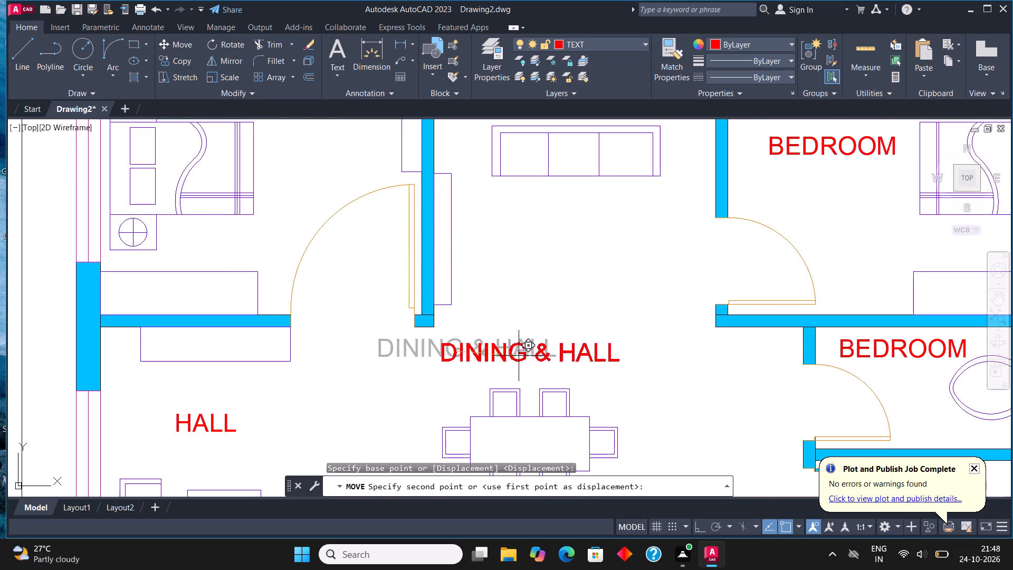
click(555, 362)
click(474, 360)
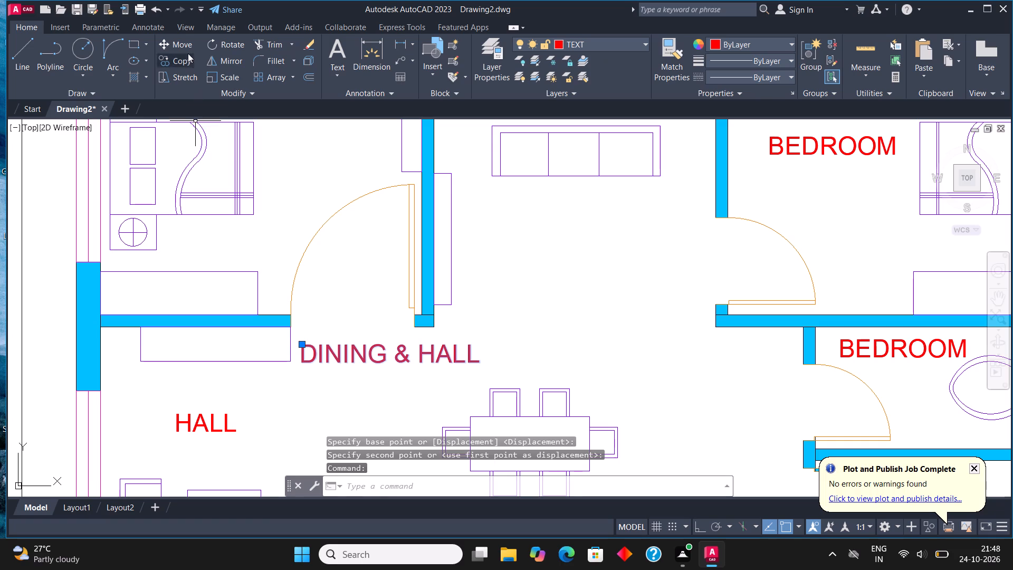
click(184, 44)
click(388, 381)
click(533, 386)
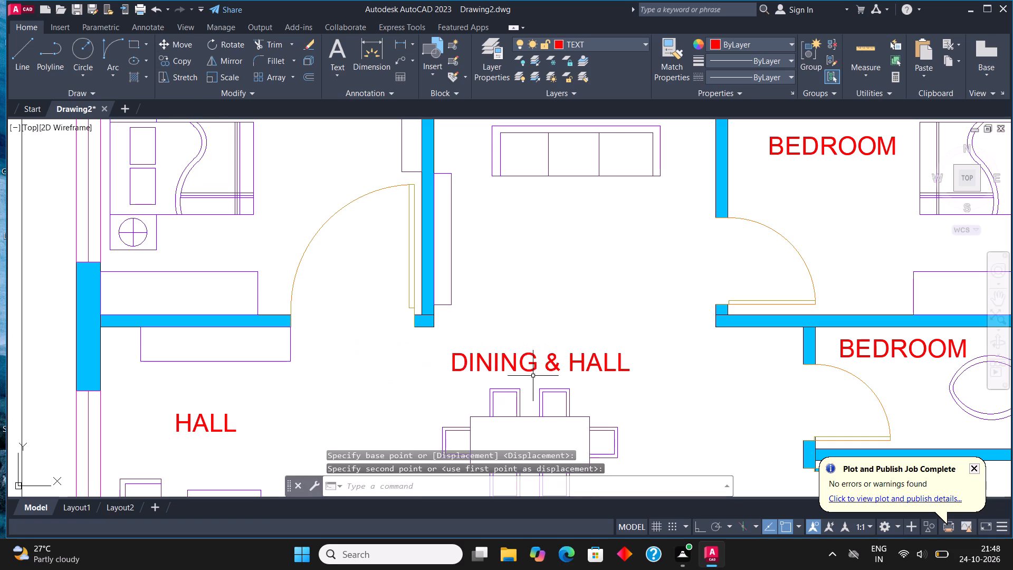
Change the BEDROOM label in the upper of the two toilets on the plan's right side to TOILET.
scroll(483, 288, down, 2)
scroll(661, 317, up, 2)
click(621, 307)
right_click(620, 306)
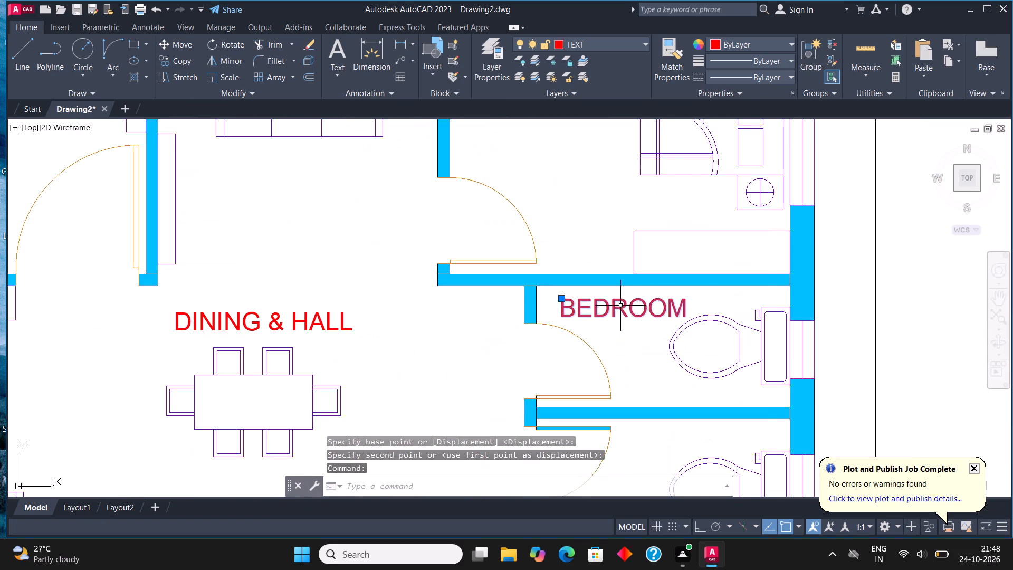
click(663, 206)
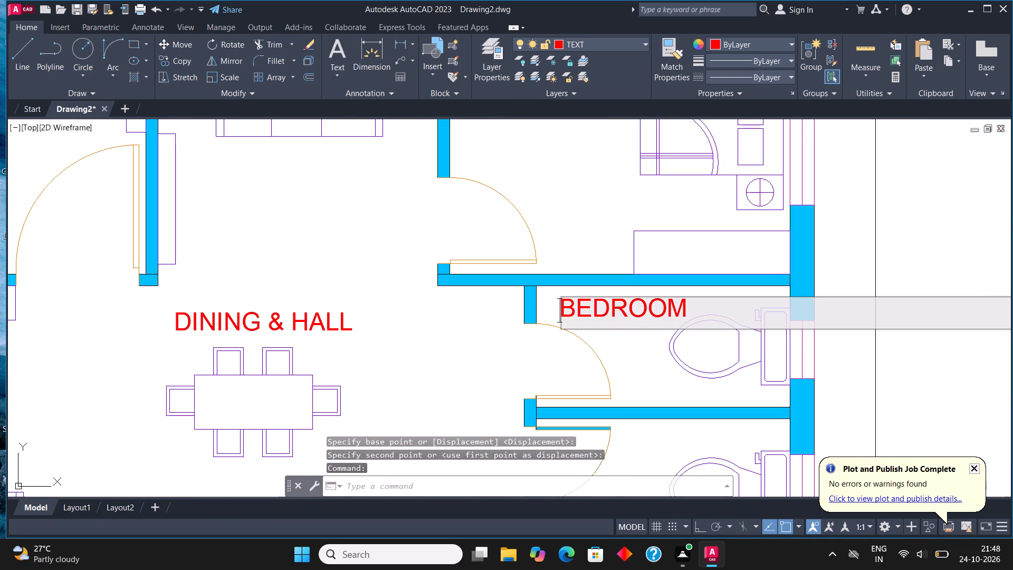
click(712, 303)
key(BackSpace)
key(BackSpace)
key(BackSpace)
key(BackSpace)
key(BackSpace)
key(BackSpace)
key(BackSpace)
key(BackSpace)
key(BackSpace)
key(BackSpace)
key(BackSpace)
key(BackSpace)
key(BackSpace)
key(BackSpace)
key(BackSpace)
key(BackSpace)
key(BackSpace)
key(BackSpace)
key(BackSpace)
key(BackSpace)
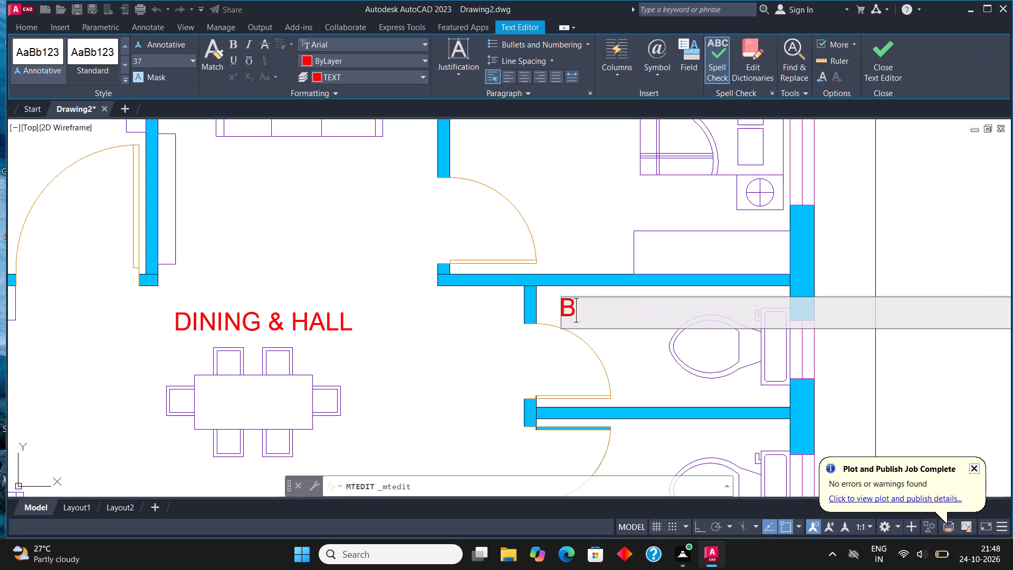
text(TOILET)
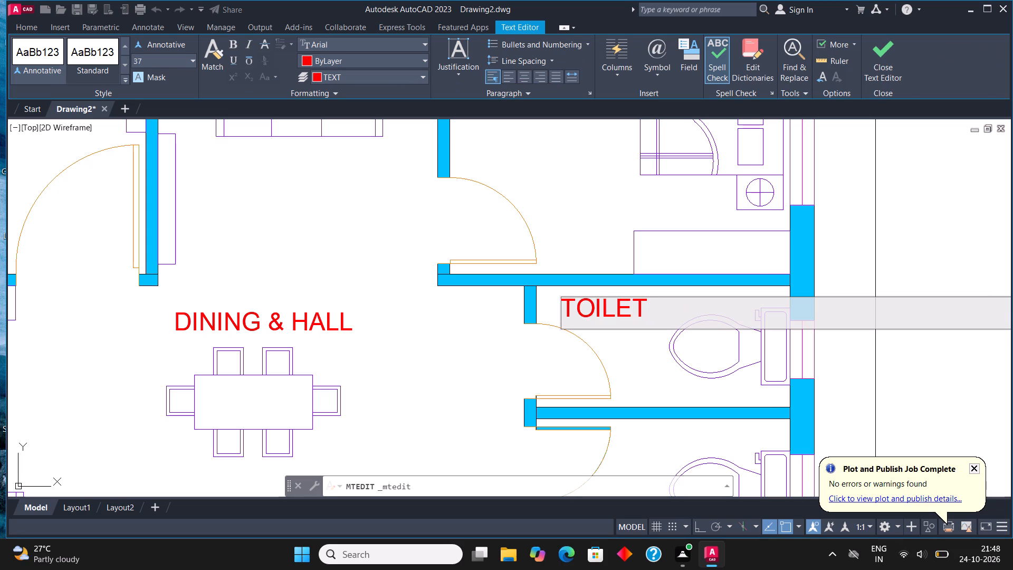
click(881, 62)
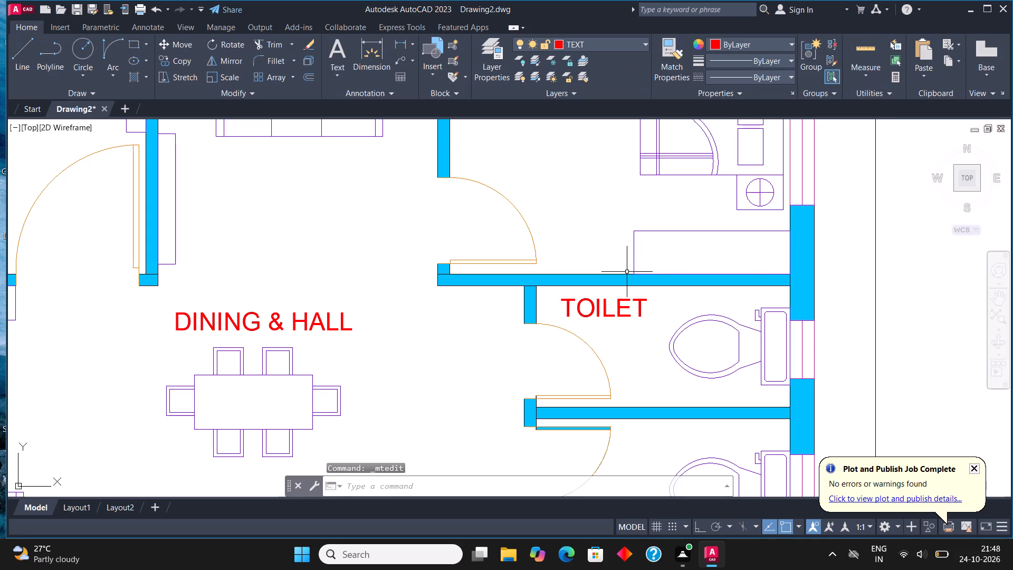
Change the BEDROOM label in the lower of the two toilets on the plan's right side to TOILET.
scroll(626, 258, down, 2)
scroll(622, 375, up, 2)
click(617, 362)
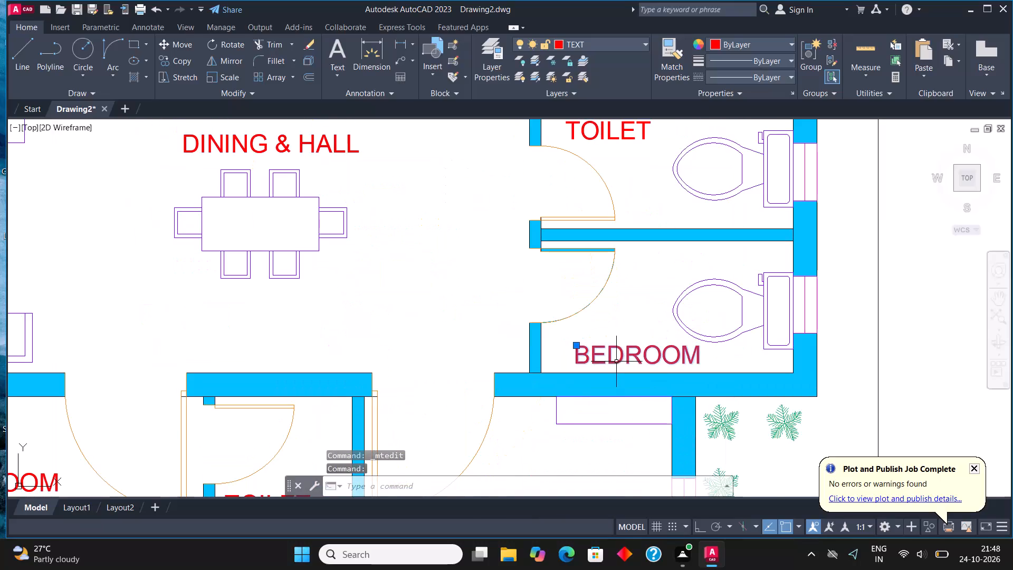
right_click(616, 362)
click(662, 204)
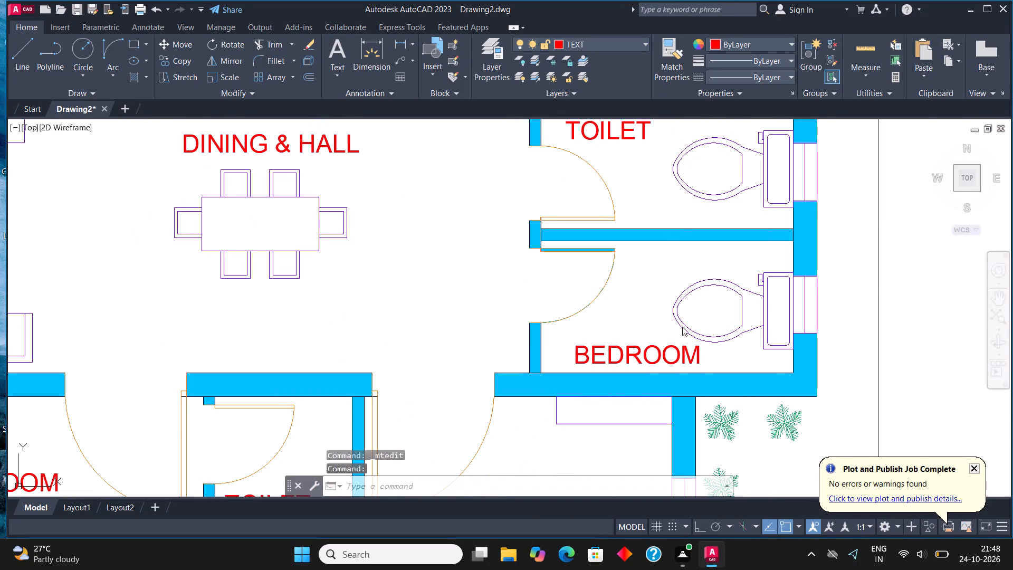
click(705, 356)
key(BackSpace)
key(BackSpace)
key(BackSpace)
key(BackSpace)
key(BackSpace)
key(BackSpace)
key(BackSpace)
key(BackSpace)
key(BackSpace)
key(BackSpace)
key(BackSpace)
key(BackSpace)
key(BackSpace)
key(BackSpace)
key(BackSpace)
key(BackSpace)
key(BackSpace)
key(BackSpace)
key(BackSpace)
key(BackSpace)
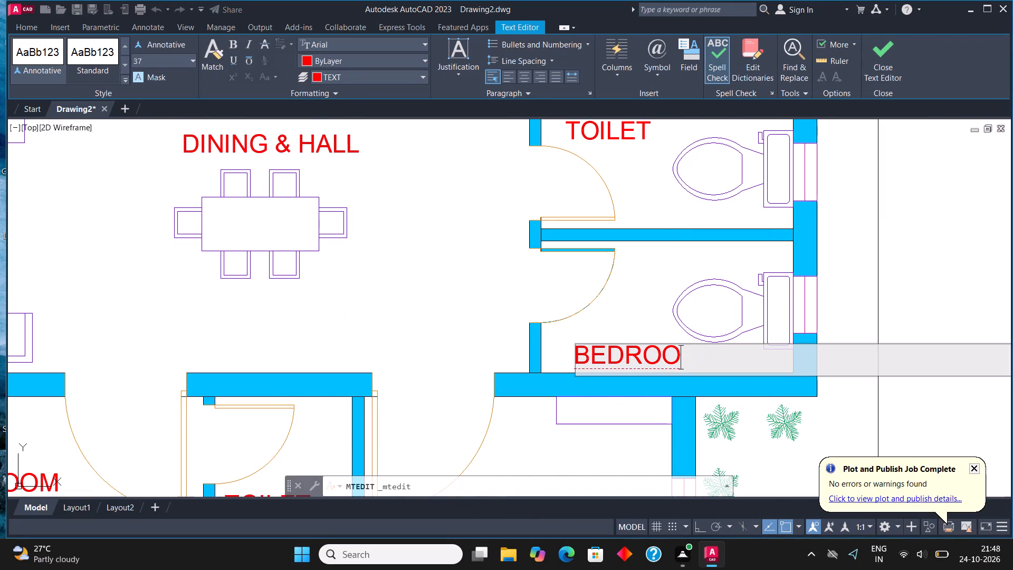
text(TOILET)
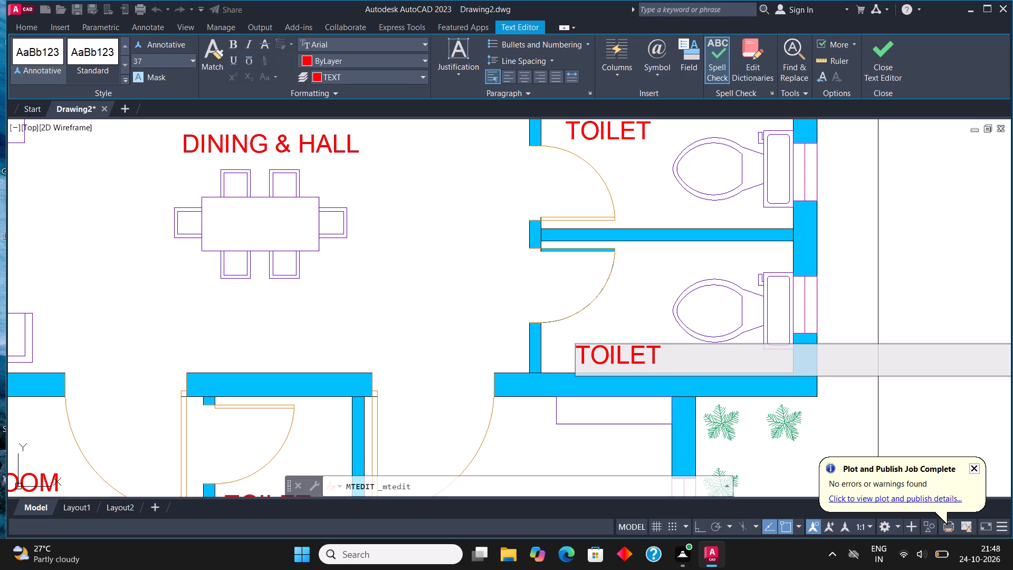
click(886, 42)
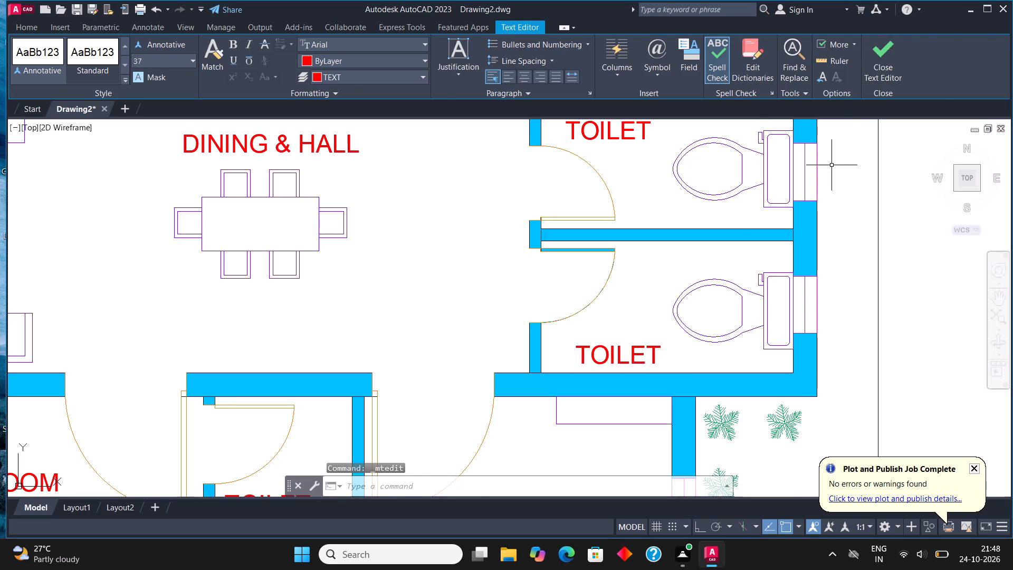
Change the BEDROOM title below the small dimensioned section drawing to PARTITION WALL.
scroll(678, 259, down, 3)
scroll(609, 320, down, 2)
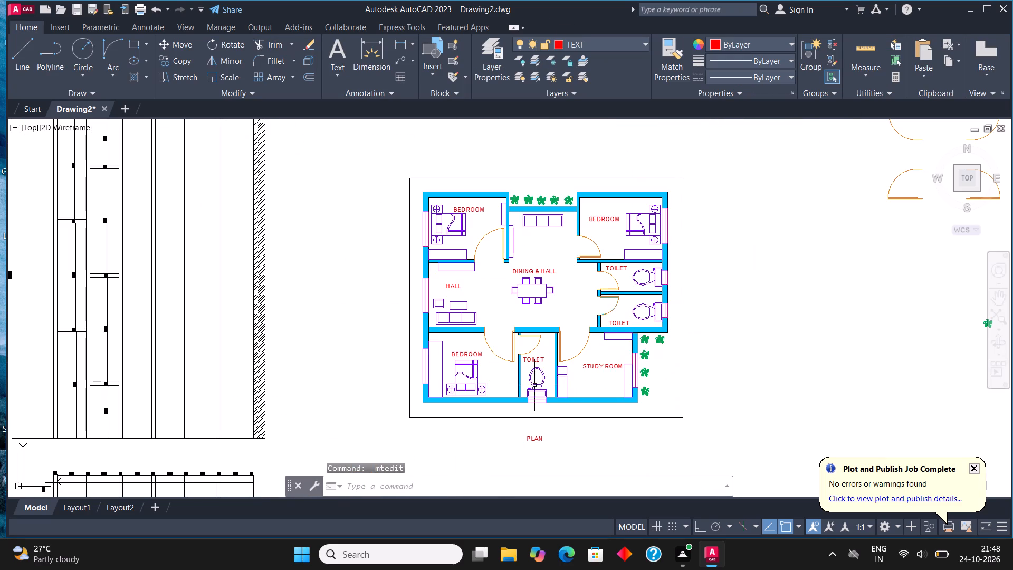
middle_drag(628, 382, 817, 245)
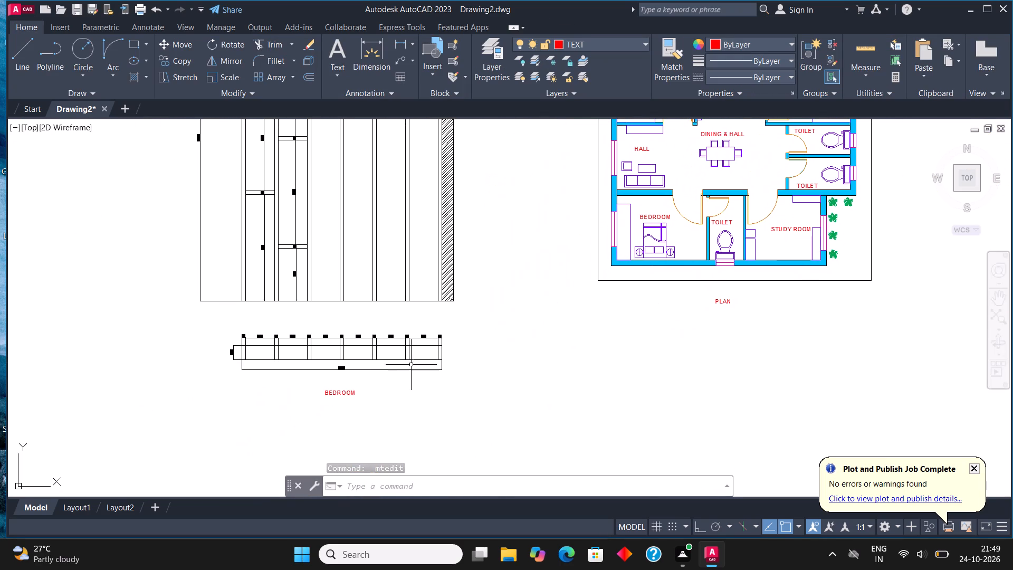
scroll(310, 419, up, 2)
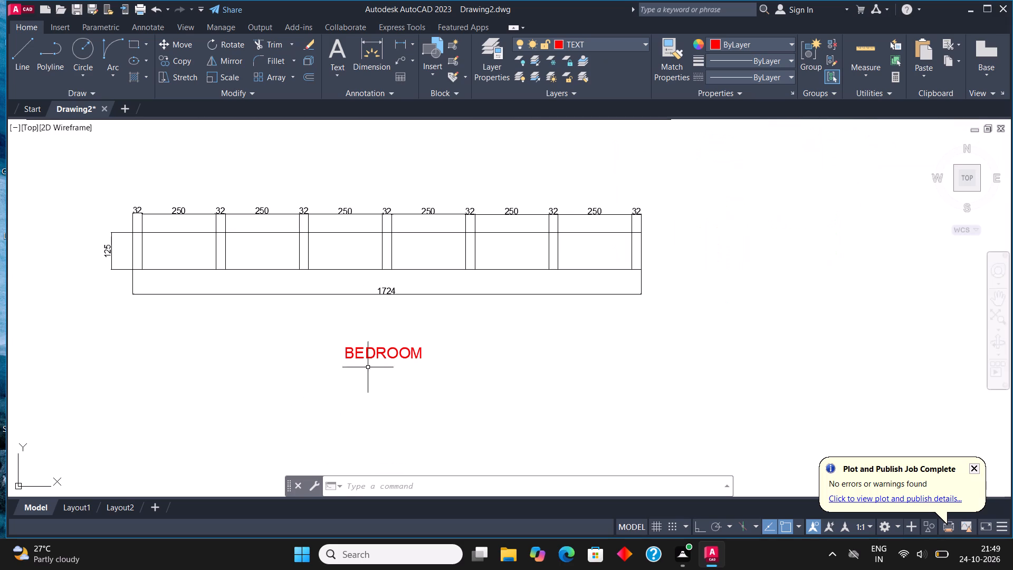
click(368, 350)
right_click(367, 350)
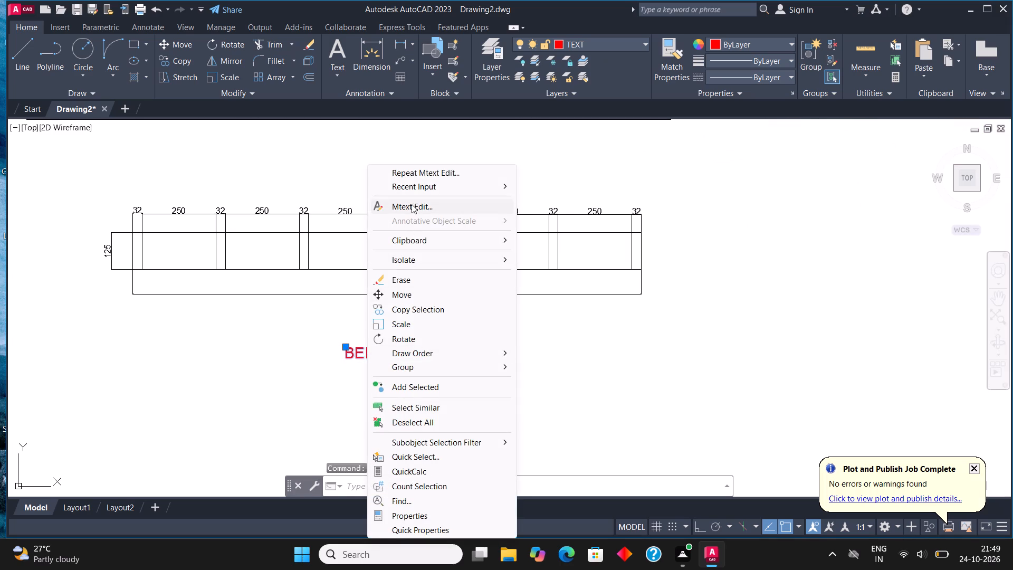
click(413, 204)
click(448, 353)
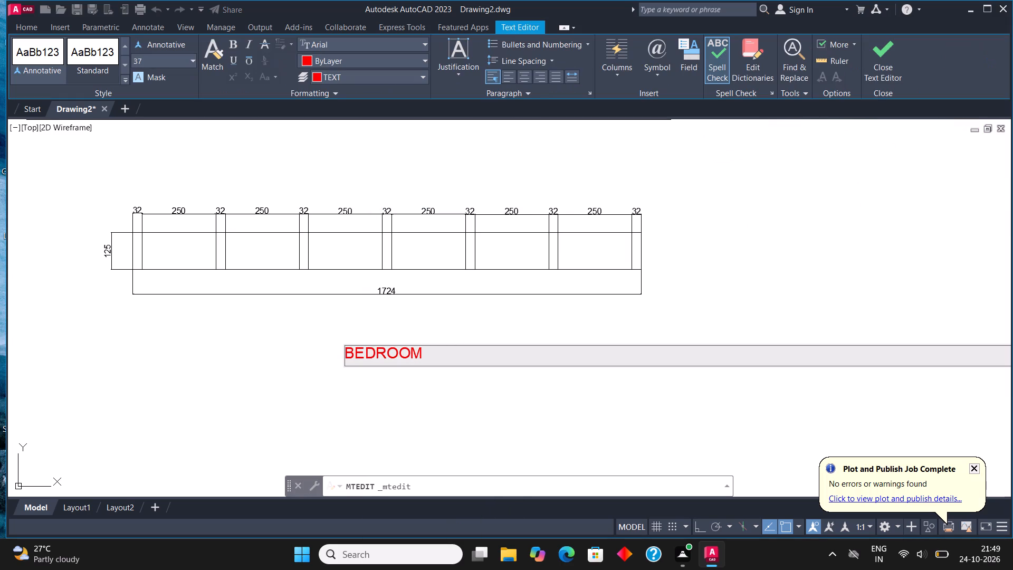
key(BackSpace)
key(BackSpace)
key(BackSpace)
key(BackSpace)
key(BackSpace)
key(BackSpace)
key(BackSpace)
key(BackSpace)
key(BackSpace)
key(BackSpace)
key(BackSpace)
key(BackSpace)
key(BackSpace)
key(BackSpace)
key(BackSpace)
key(BackSpace)
key(BackSpace)
key(BackSpace)
key(BackSpace)
key(BackSpace)
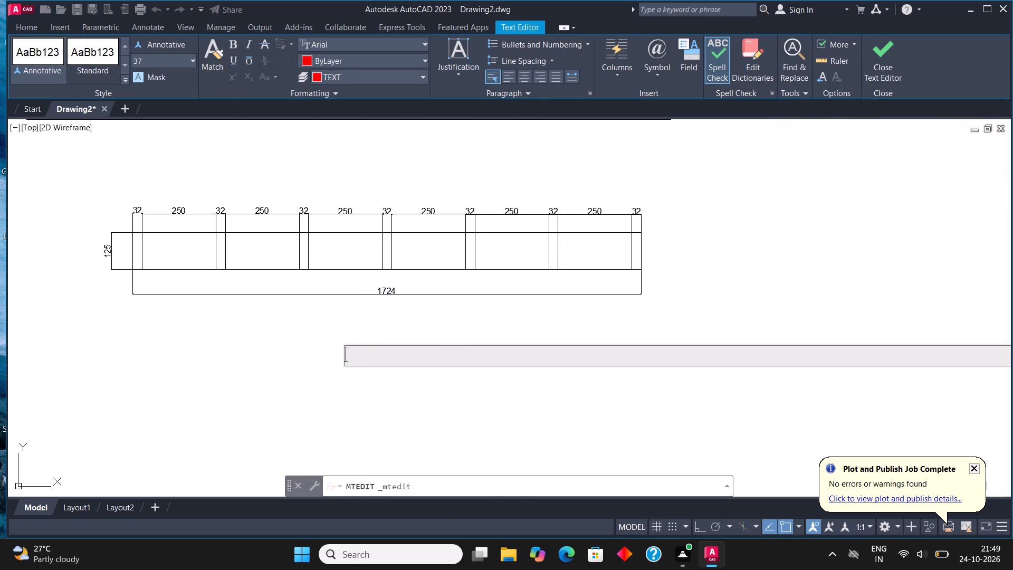
text(PARTITION WALL)
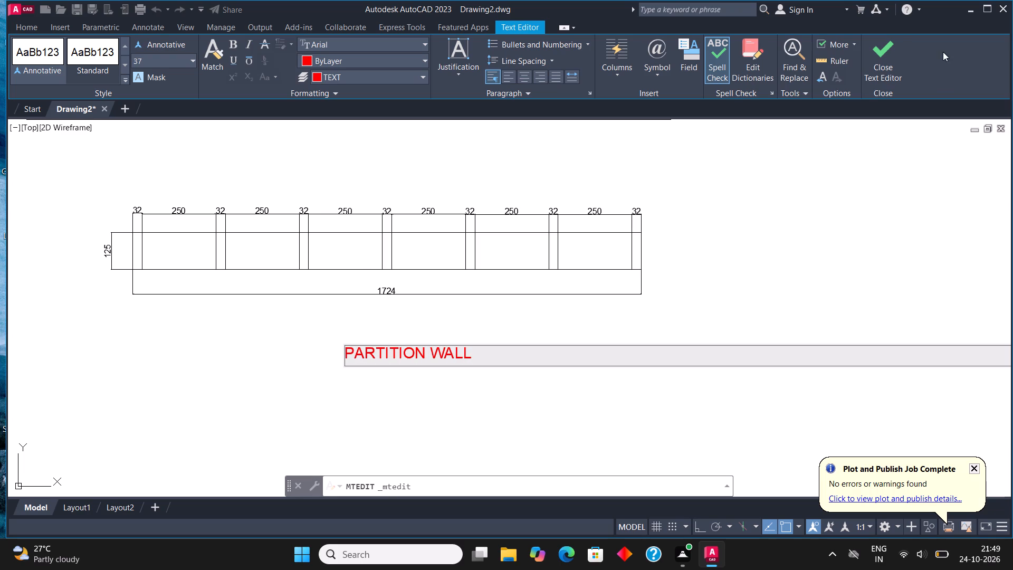
click(890, 58)
Scale the PARTITION WALL title up to roughly twice its size.
scroll(566, 339, down, 4)
scroll(548, 343, up, 2)
click(541, 354)
click(515, 333)
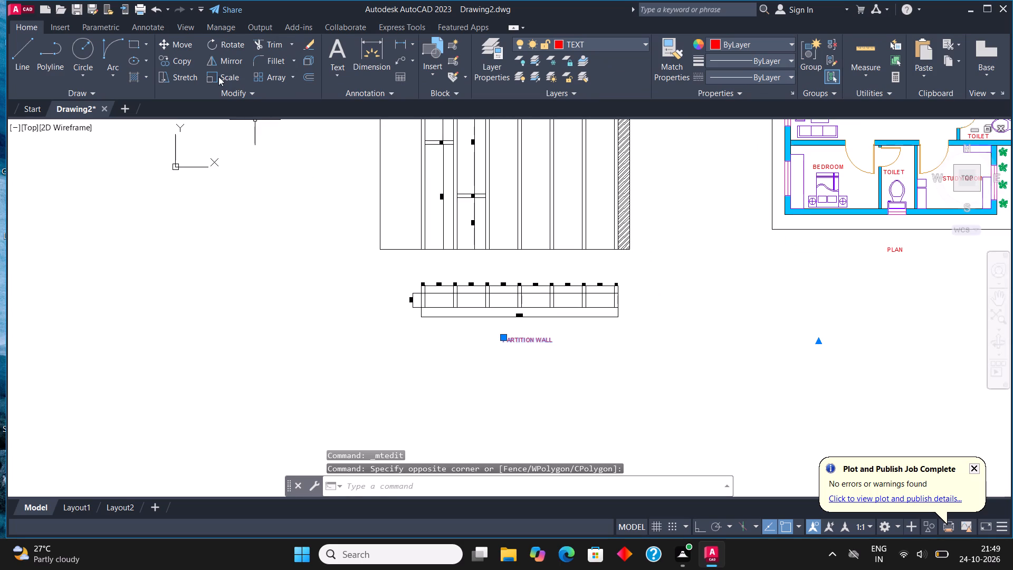
click(218, 77)
scroll(234, 279, down, 3)
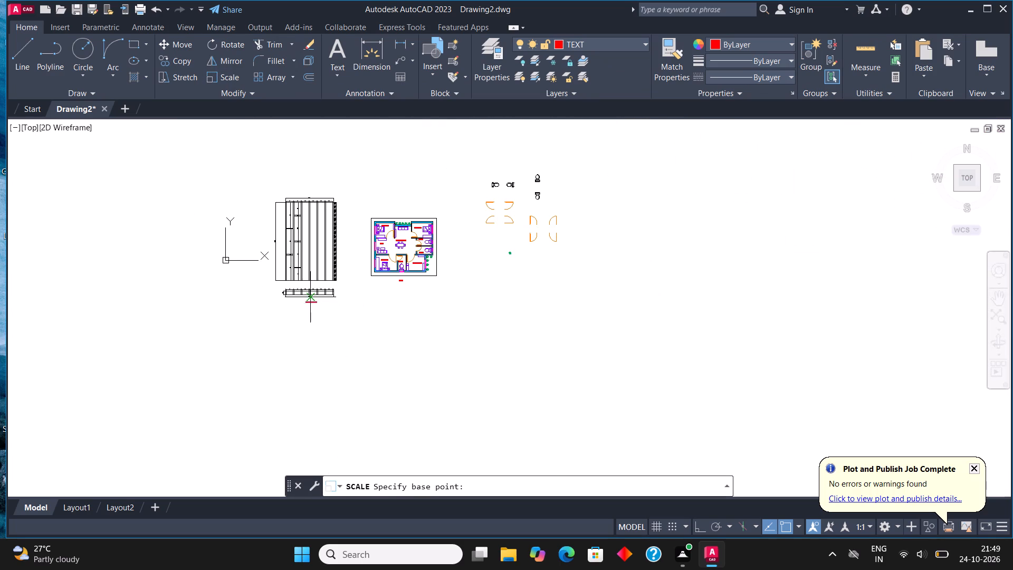
click(311, 300)
click(471, 309)
scroll(318, 319, up, 3)
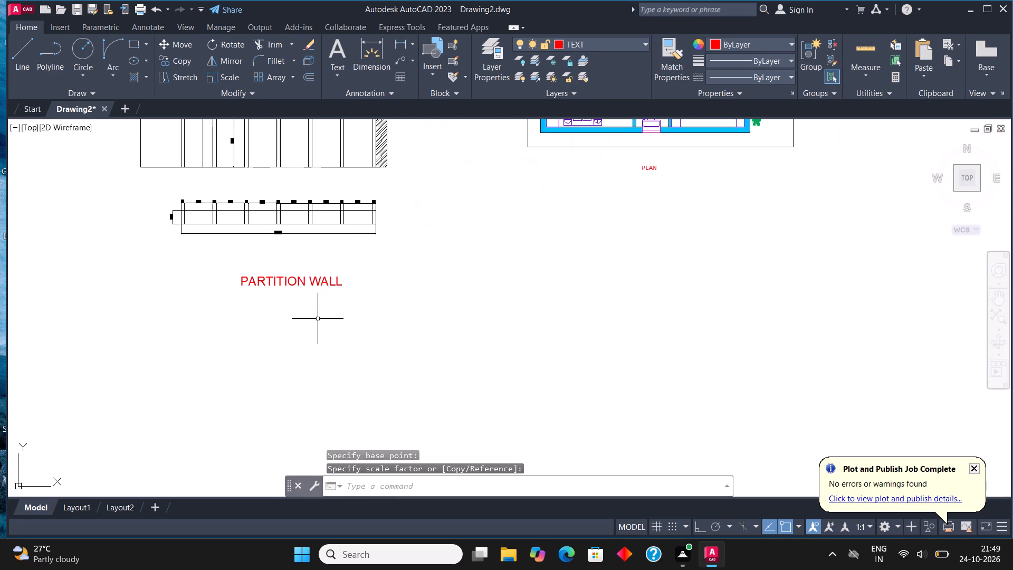
Move the PARTITION WALL title into the gap between the tall partition drawing and the small section below it.
middle_drag(295, 281, 442, 351)
click(447, 354)
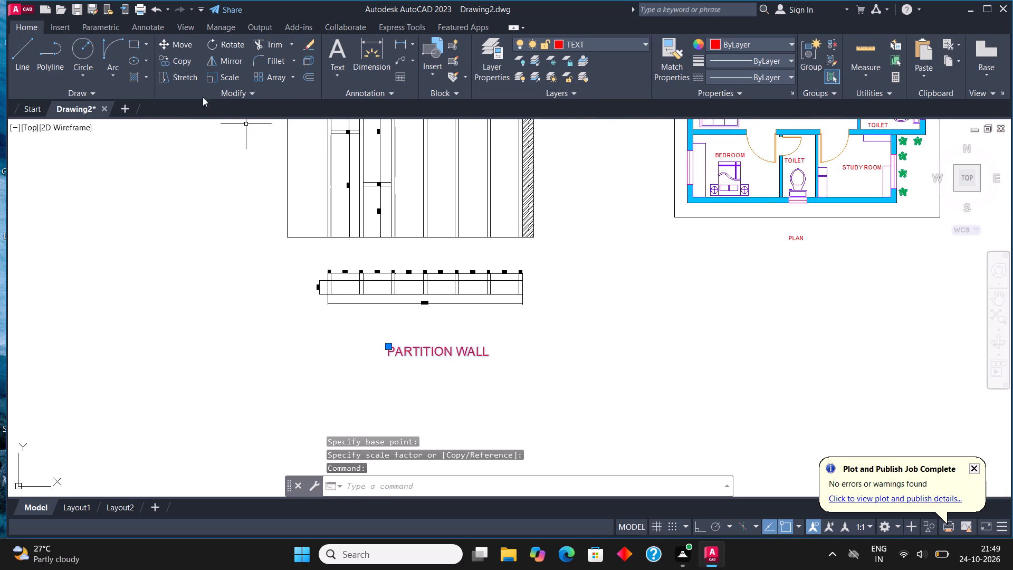
click(166, 43)
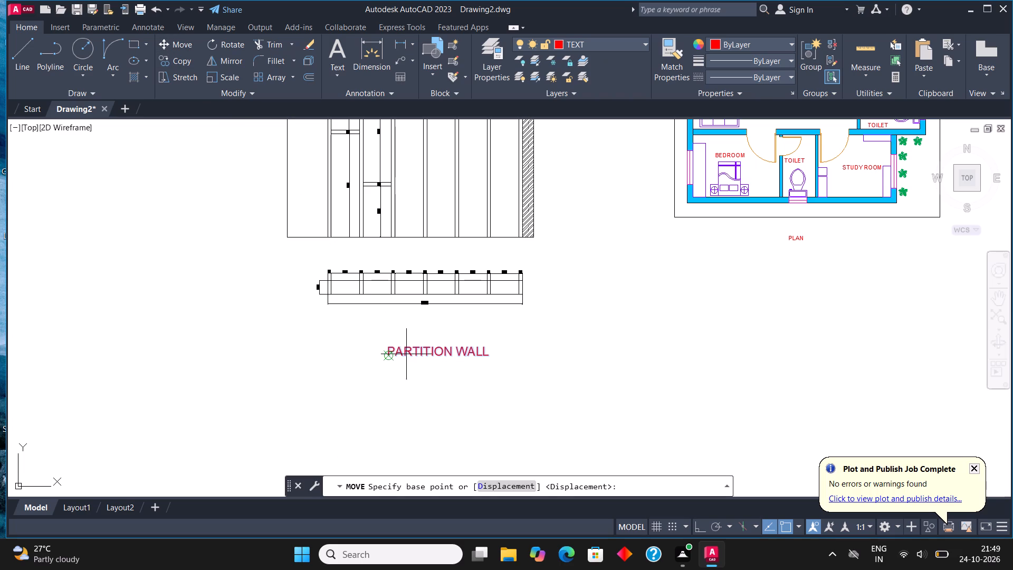
click(431, 365)
scroll(362, 250, up, 2)
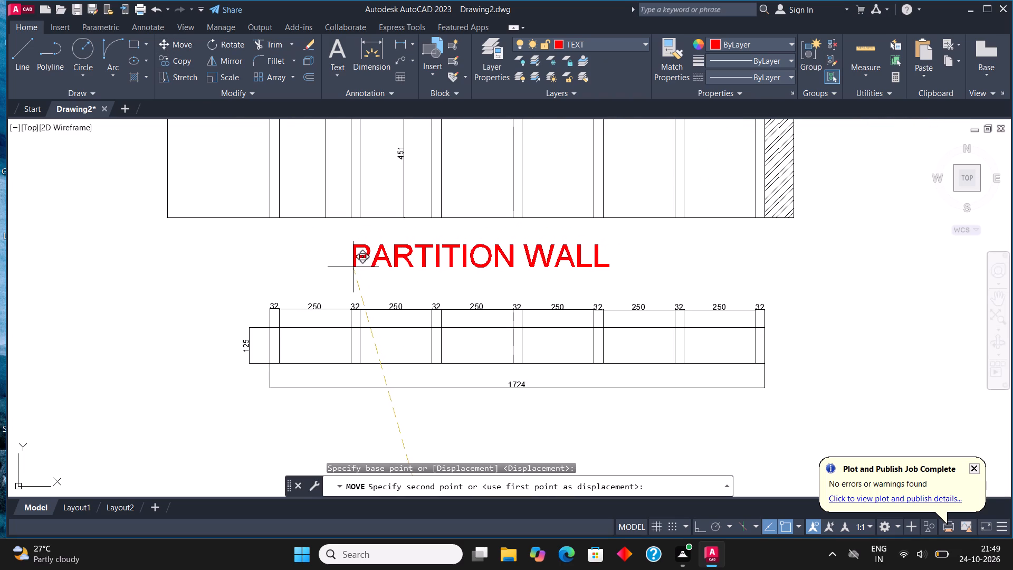
click(353, 267)
Delete all the spare door, toilet and plant symbols lying to the right of the floor plan.
scroll(306, 342, down, 3)
scroll(352, 343, down, 2)
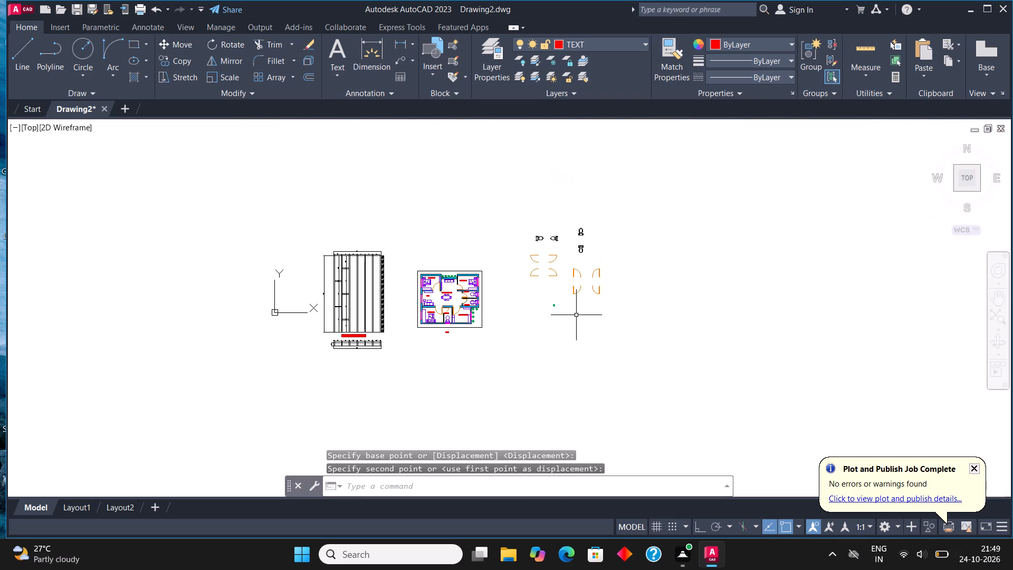
click(624, 336)
click(517, 180)
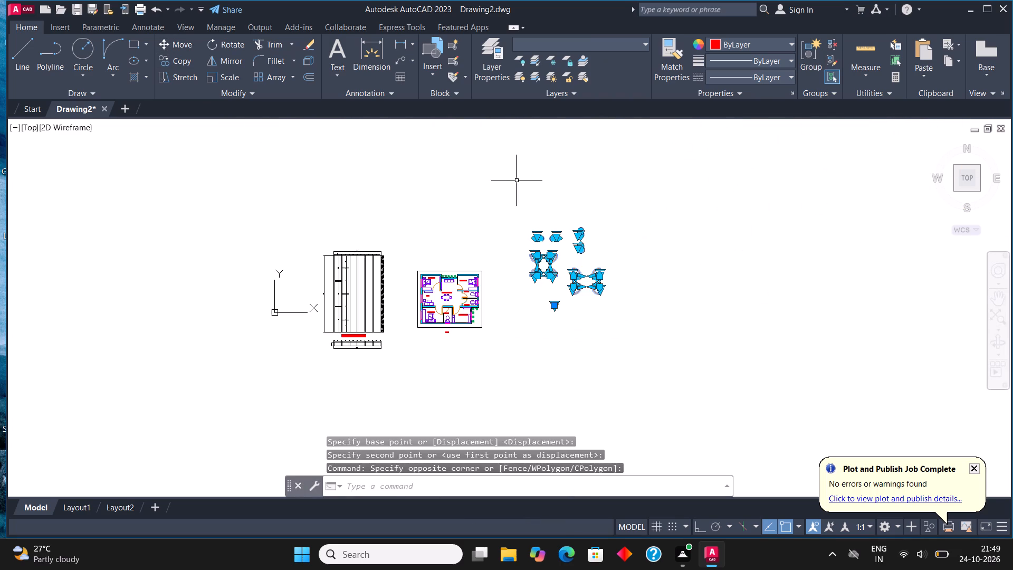
key(Delete)
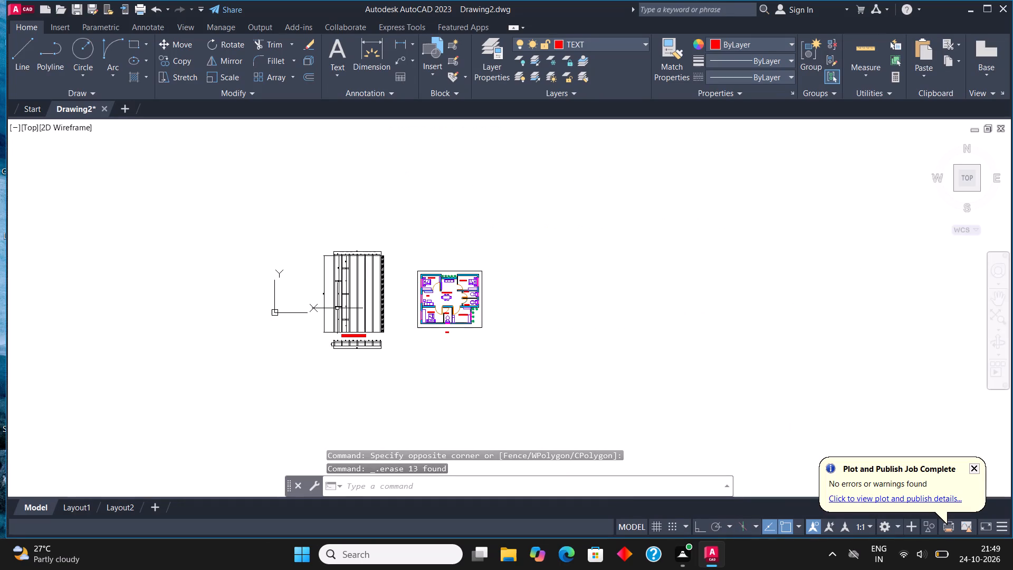
Move the partition wall drawings and the floor plan together, with their titles, a short distance upward.
middle_drag(328, 308, 366, 300)
scroll(425, 309, up, 1)
drag(645, 371, 641, 365)
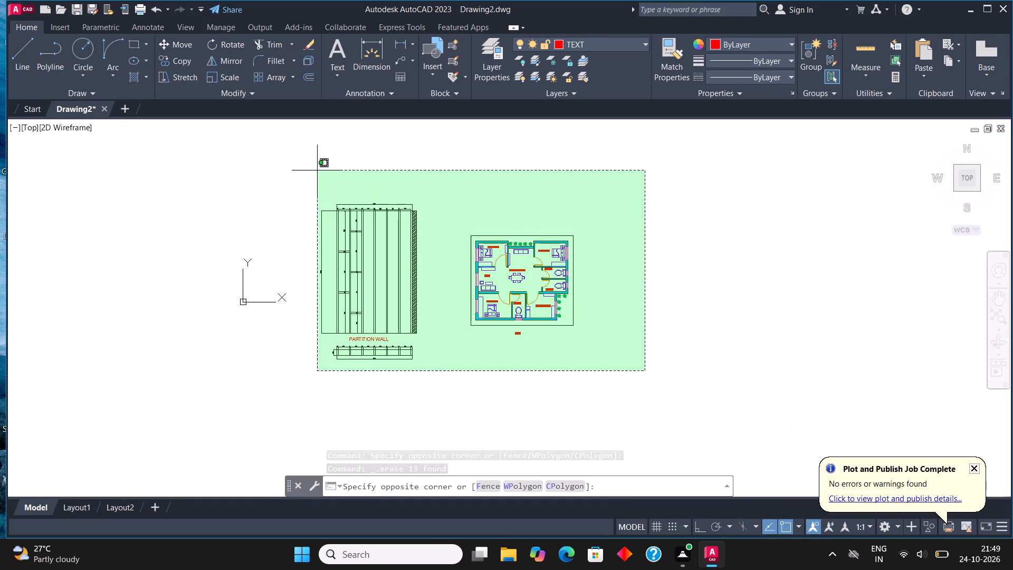
click(311, 167)
click(183, 43)
middle_drag(328, 191, 339, 270)
click(420, 379)
click(427, 297)
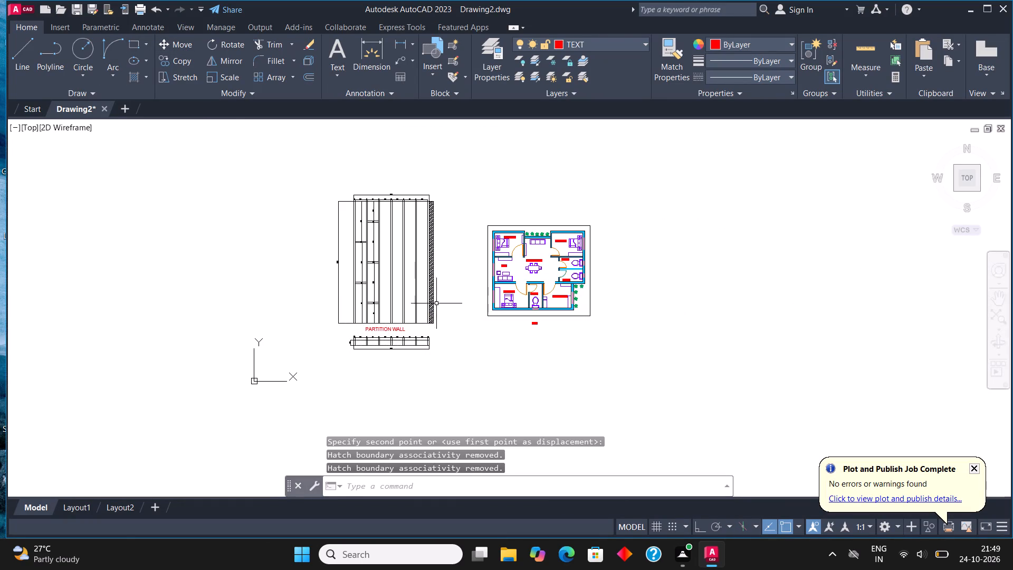
Copy the HALL label to the empty space outside the floor plan's left side.
scroll(510, 243, up, 4)
click(465, 397)
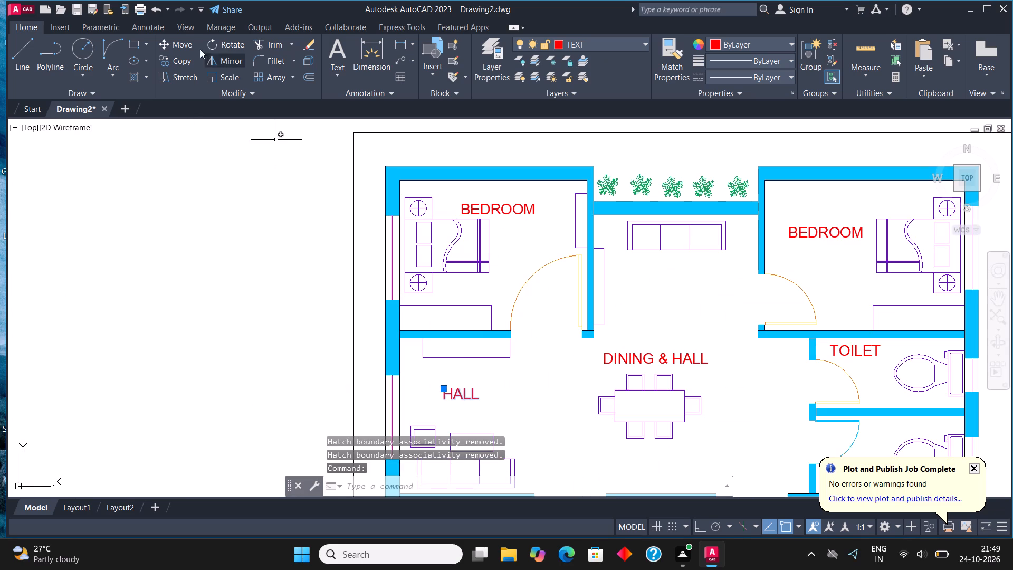
click(180, 66)
click(457, 389)
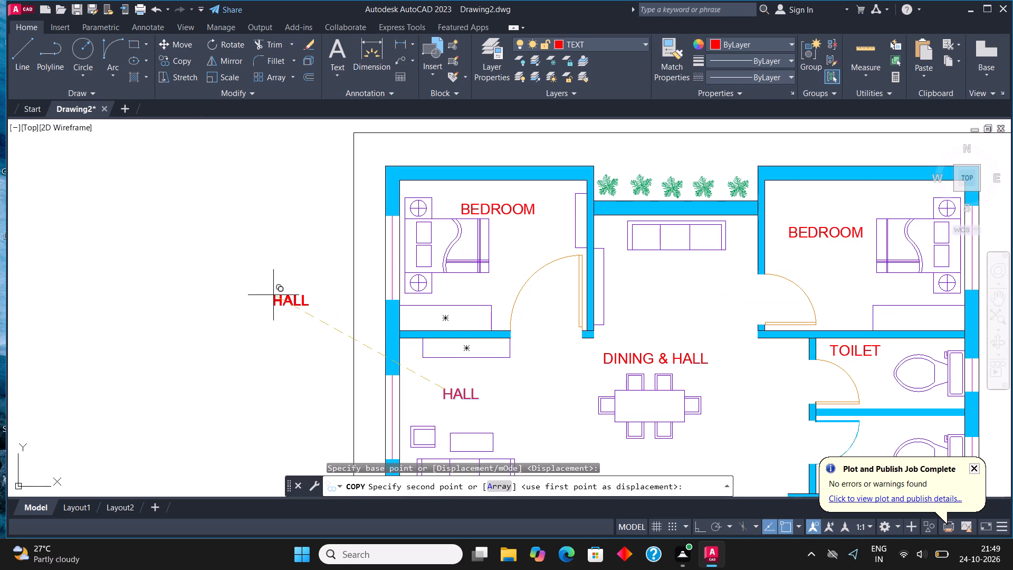
click(272, 294)
key(Escape)
Change the copied HALL label outside the plan to D.
click(284, 298)
right_click(284, 298)
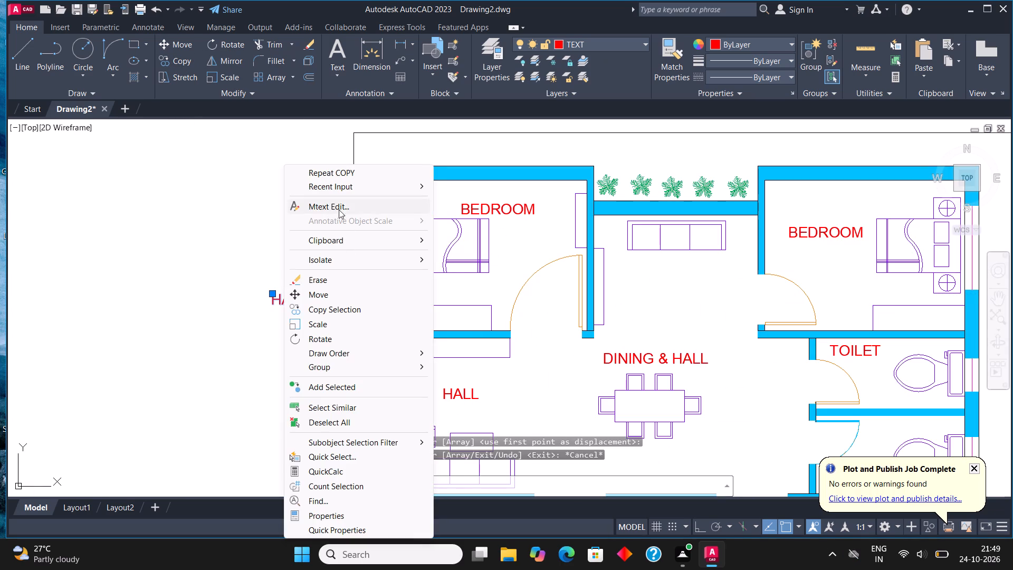
click(338, 204)
click(312, 299)
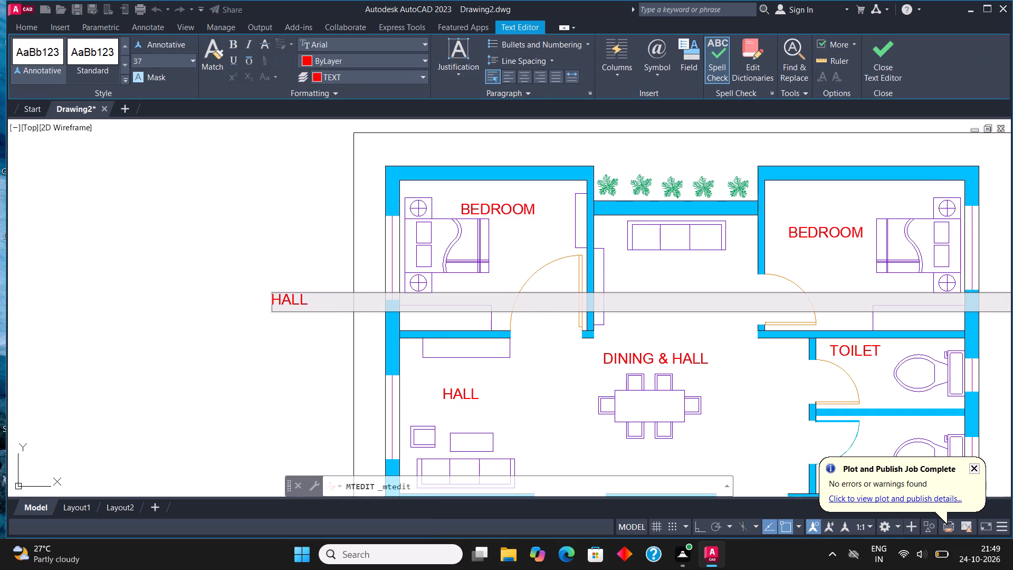
key(BackSpace)
key(BackSpace)
key(BackSpace)
key(BackSpace)
key(BackSpace)
key(BackSpace)
key(BackSpace)
key(BackSpace)
key(BackSpace)
key(BackSpace)
key(BackSpace)
key(BackSpace)
key(BackSpace)
key(BackSpace)
key(BackSpace)
key(BackSpace)
key(BackSpace)
key(BackSpace)
key(BackSpace)
key(d)
click(878, 59)
Make two copies of the D label just below it, one to its lower left and one nearly underneath.
drag(260, 320, 253, 306)
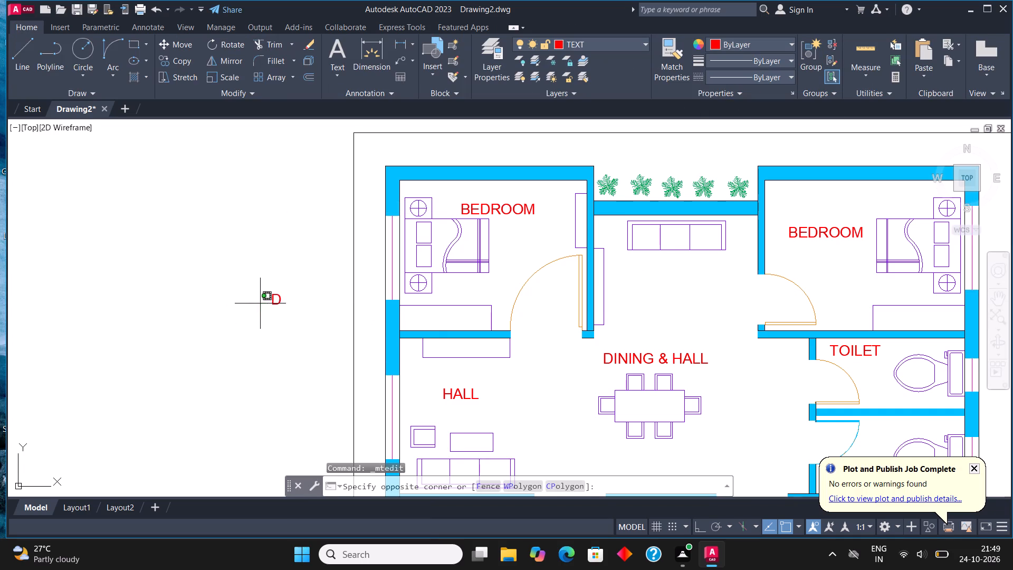
click(282, 281)
drag(289, 321, 285, 307)
click(256, 260)
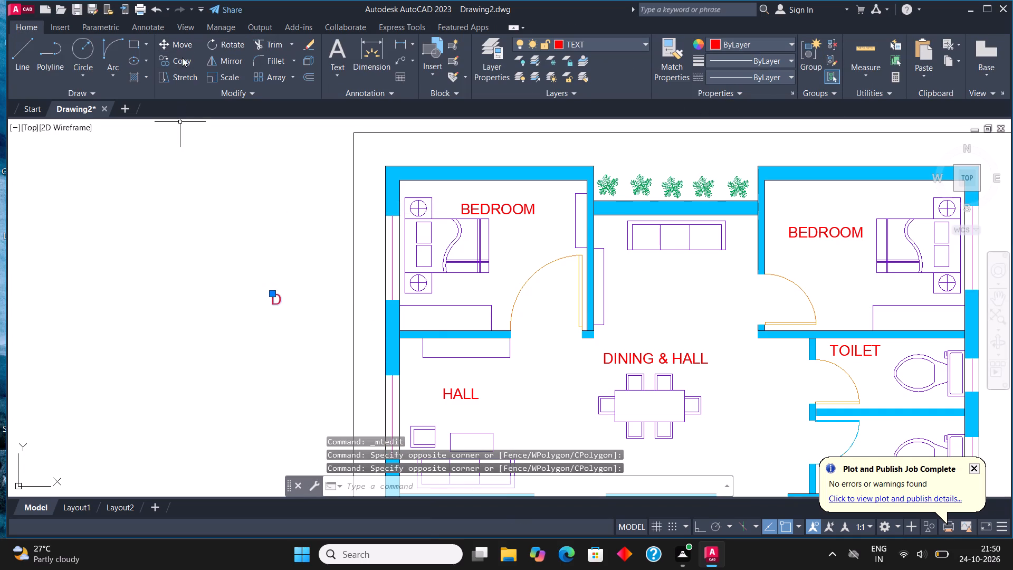
click(182, 58)
click(295, 306)
click(239, 343)
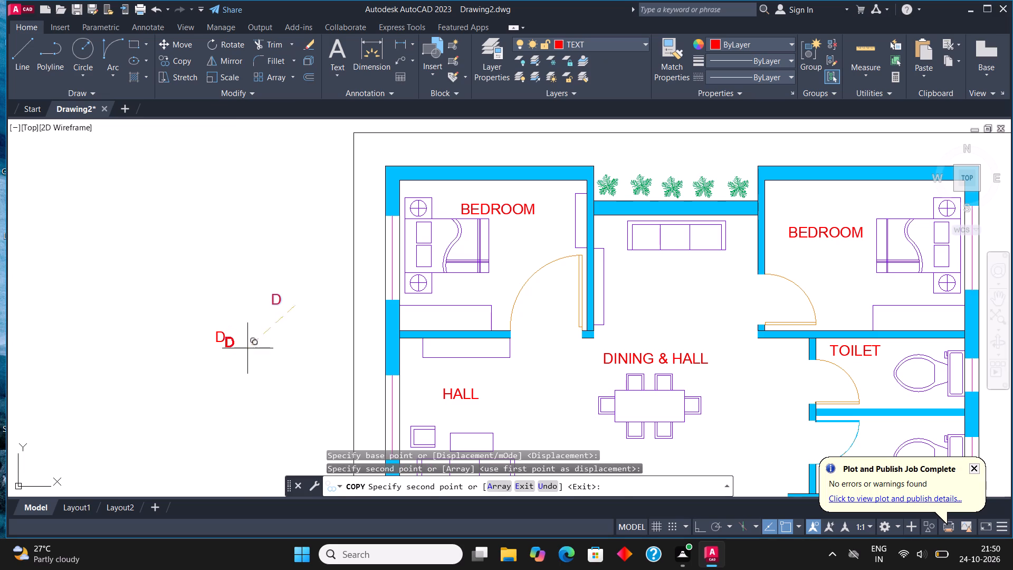
click(302, 363)
key(Escape)
Change the lower-left copy of the D label to W.
click(221, 339)
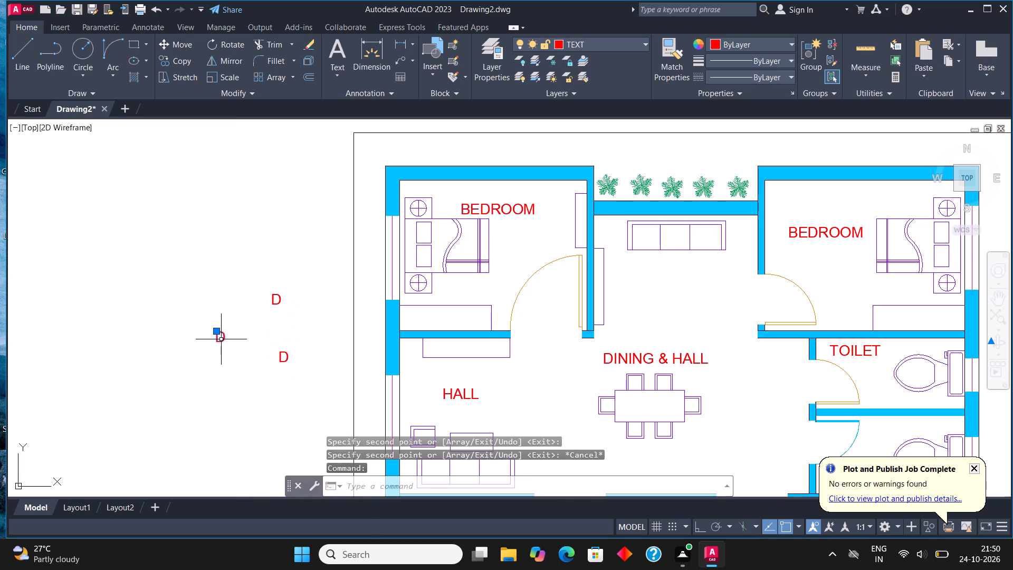
right_click(221, 339)
click(278, 211)
click(233, 340)
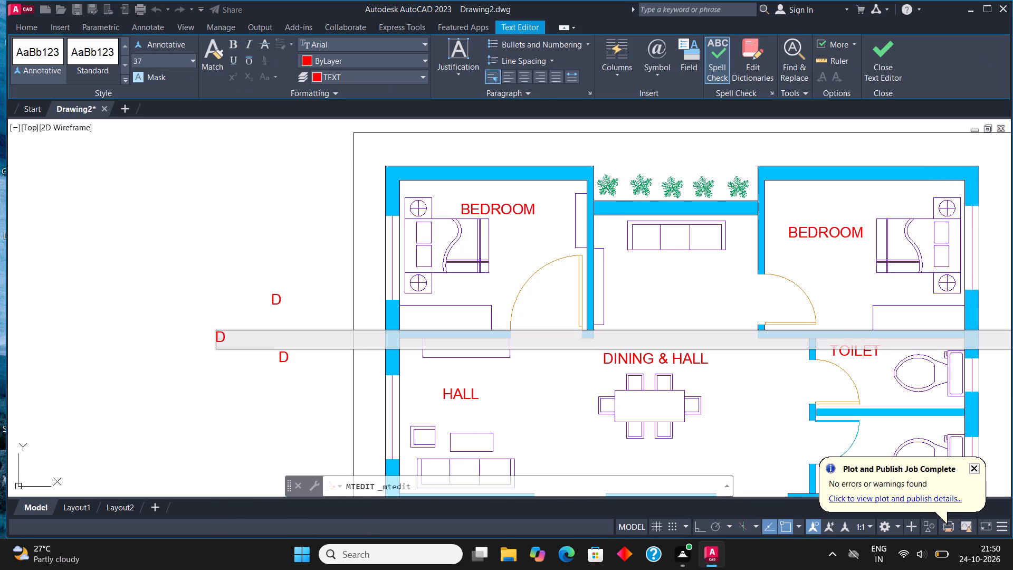
key(BackSpace)
key(w)
click(874, 47)
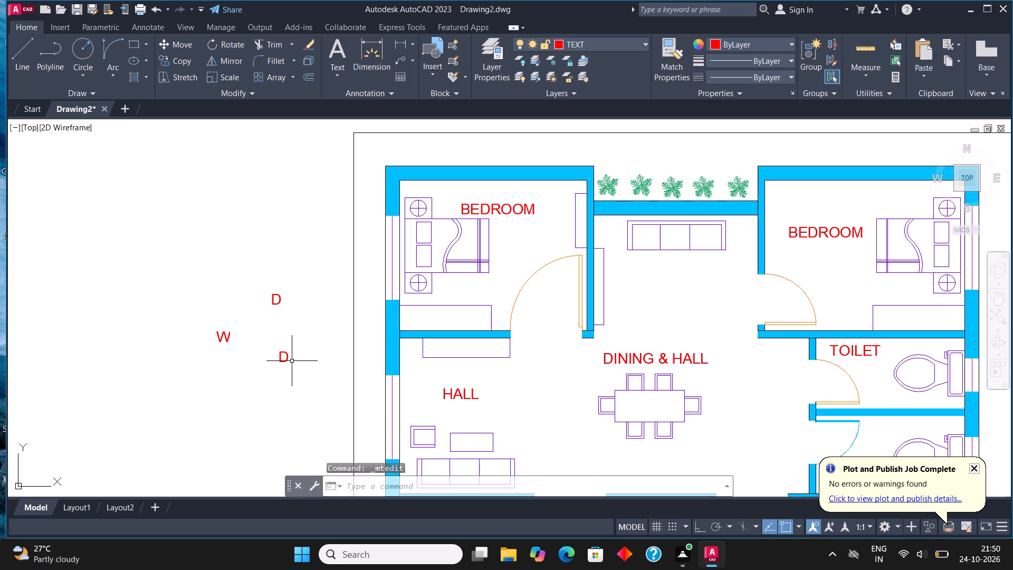
Change the lower D label outside the plan, nearest the plan border, to V.
click(292, 361)
click(279, 352)
right_click(282, 362)
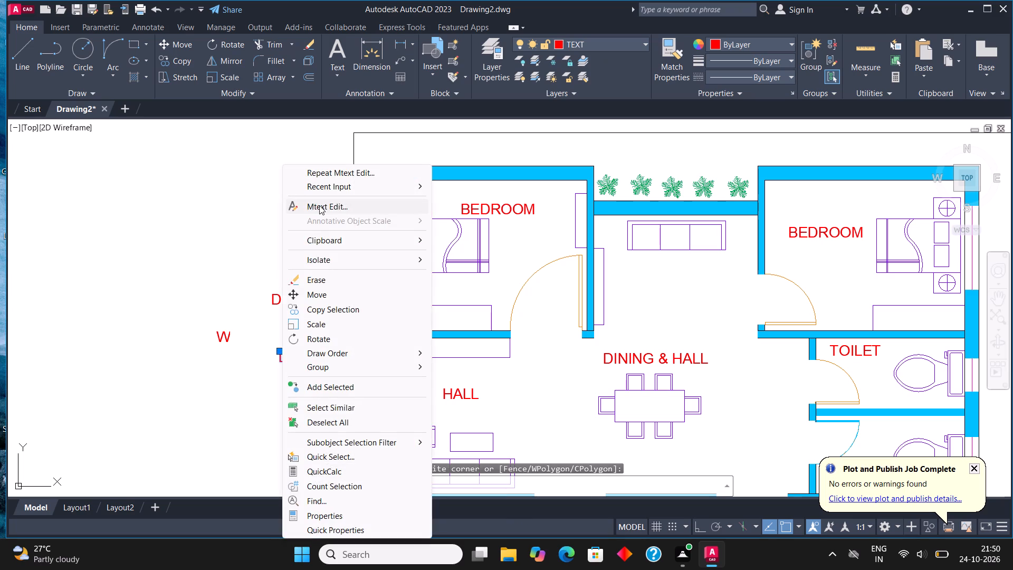
click(319, 205)
click(298, 360)
key(BackSpace)
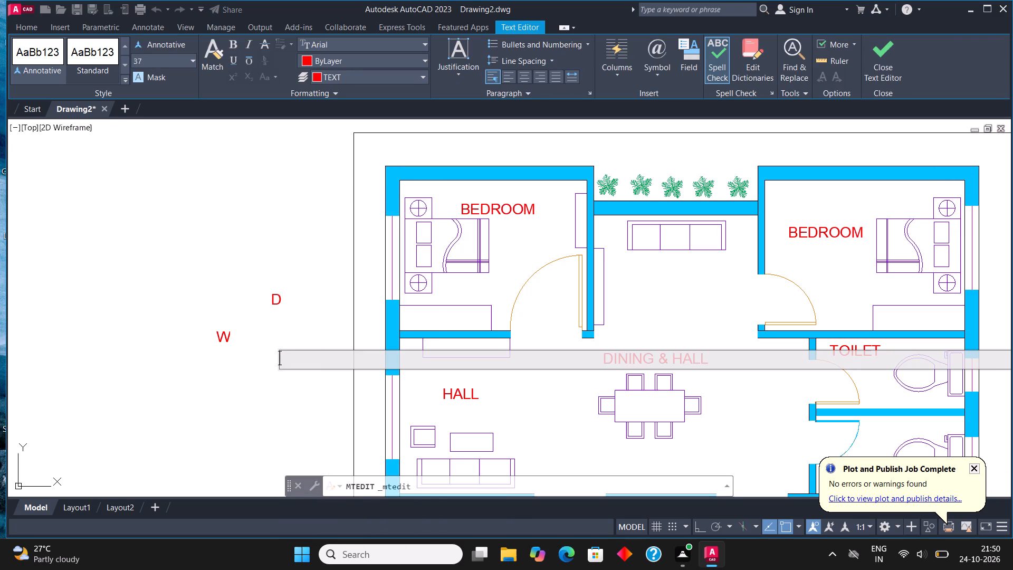
key(v)
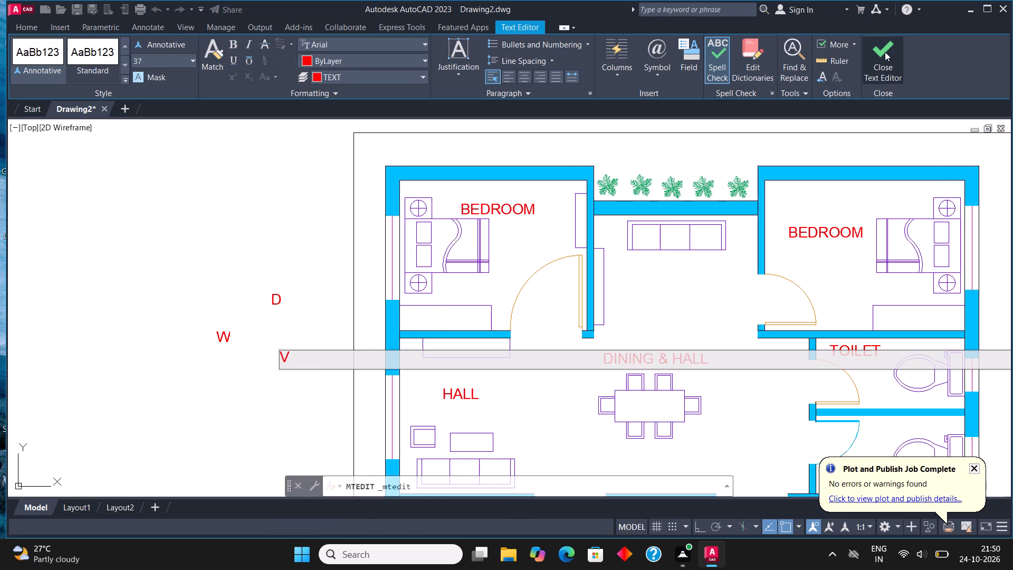
click(885, 52)
Assign the window lines in the upper-left bedroom's outer wall to the WIND layer.
scroll(426, 283, up, 1)
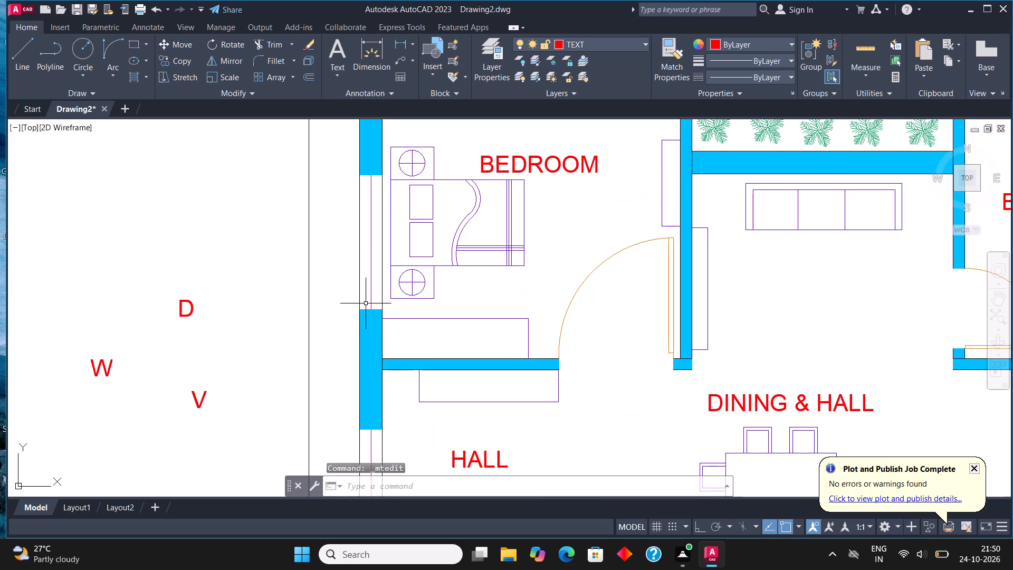
click(345, 319)
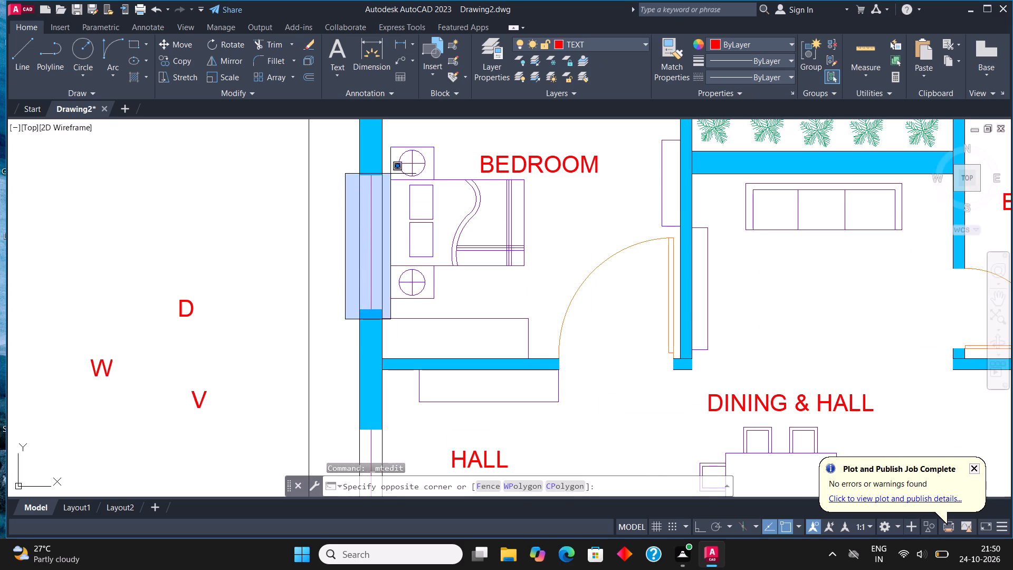
click(386, 171)
click(611, 45)
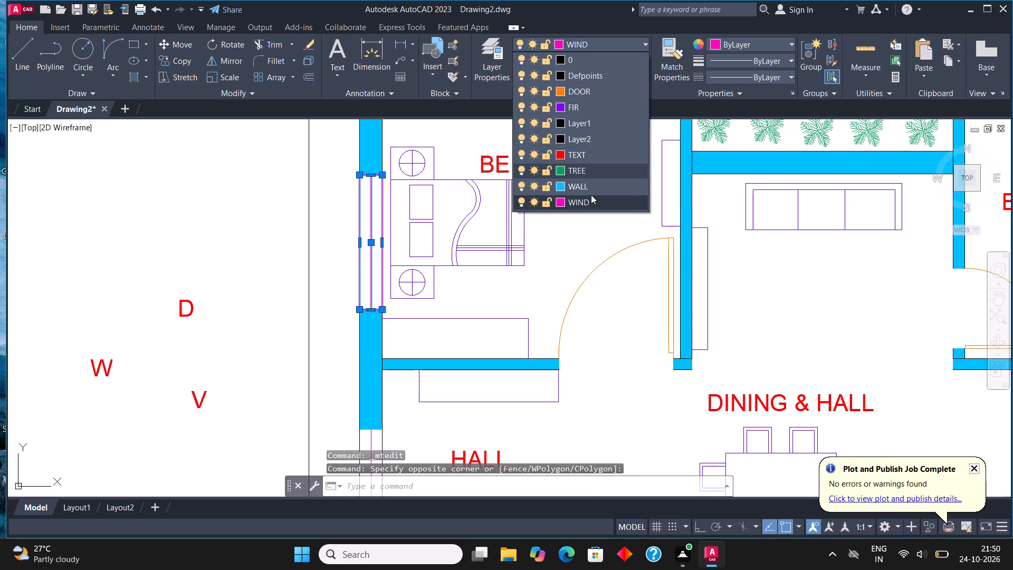
click(592, 202)
scroll(508, 298, down, 2)
key(Escape)
Trim the wall edge lines on both faces across the upper-left bedroom's window opening.
scroll(464, 270, up, 4)
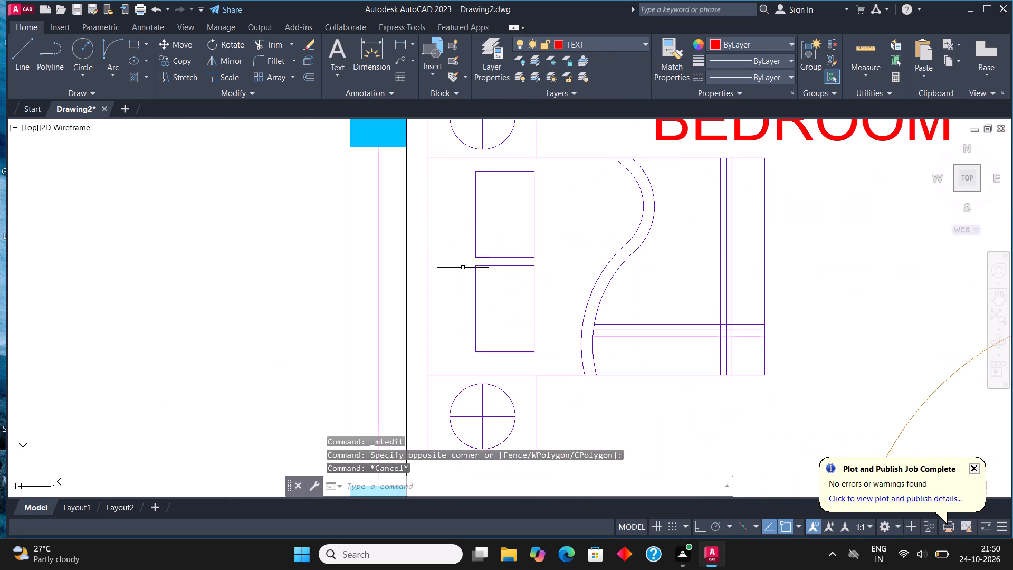
scroll(455, 257, down, 3)
scroll(452, 263, up, 1)
click(272, 43)
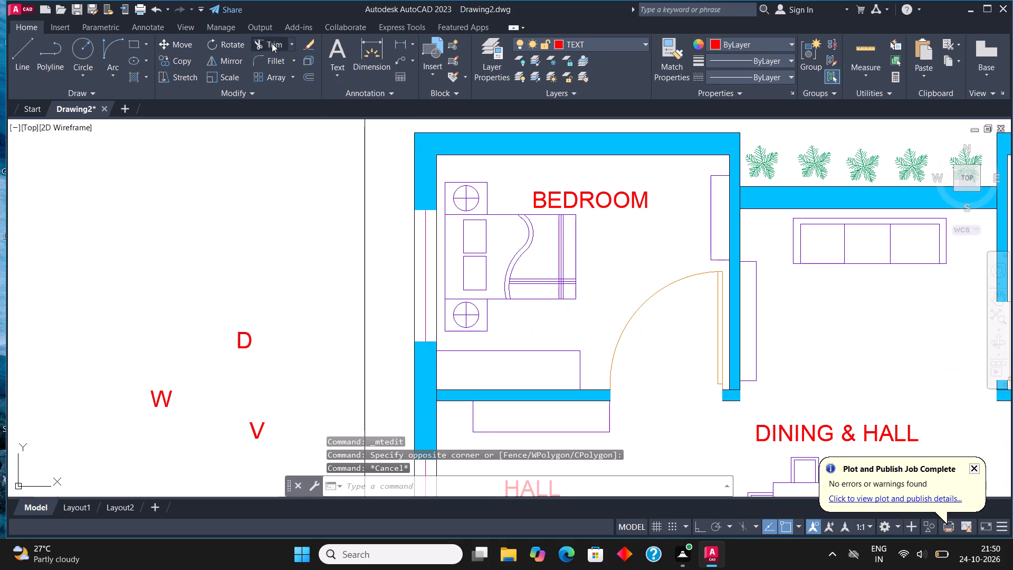
click(415, 269)
click(436, 275)
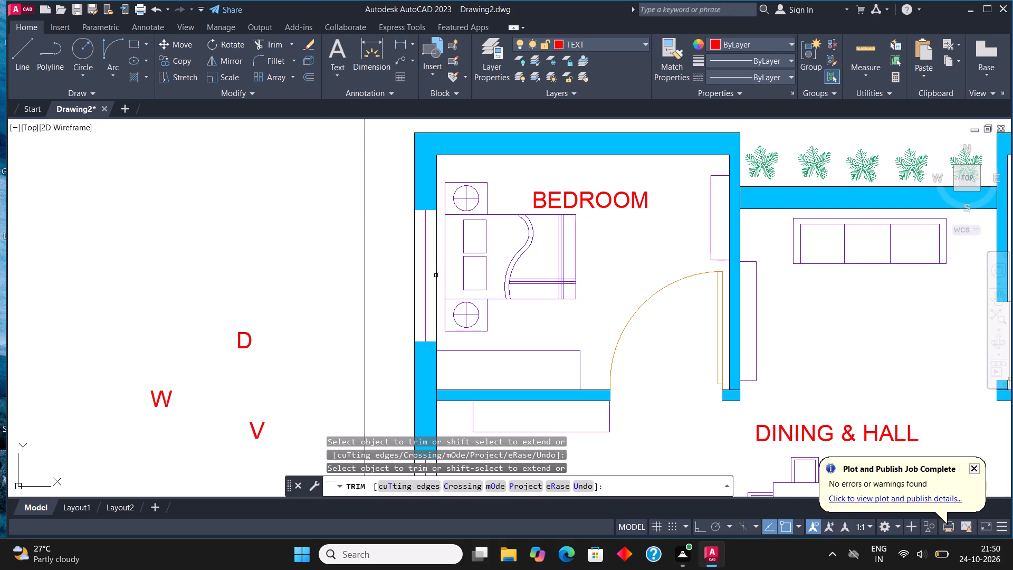
click(435, 263)
click(414, 262)
scroll(407, 236, down, 2)
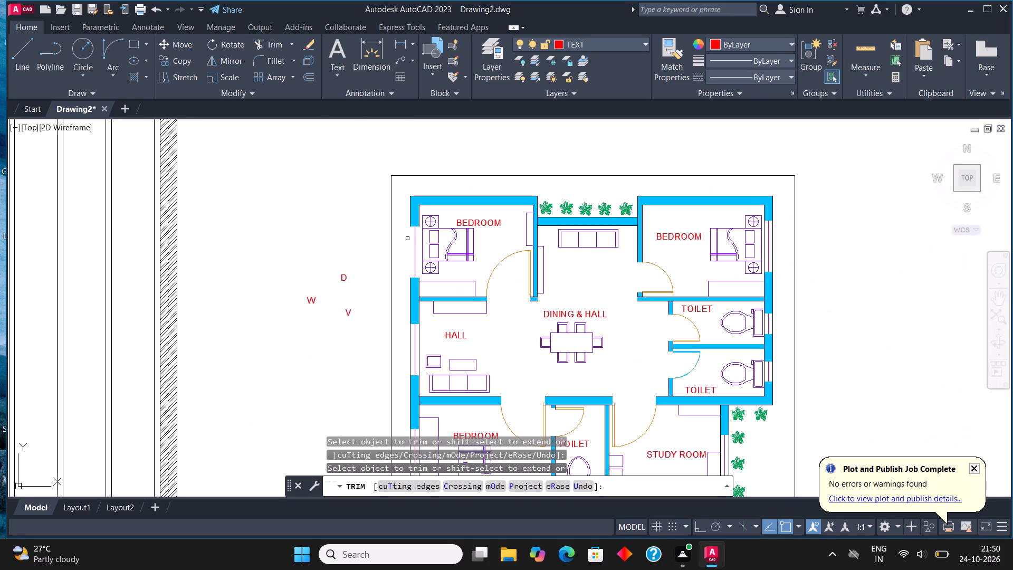
Trim both wall edge lines across the HALL window opening in the left outer wall.
scroll(415, 339, up, 2)
click(423, 371)
click(421, 351)
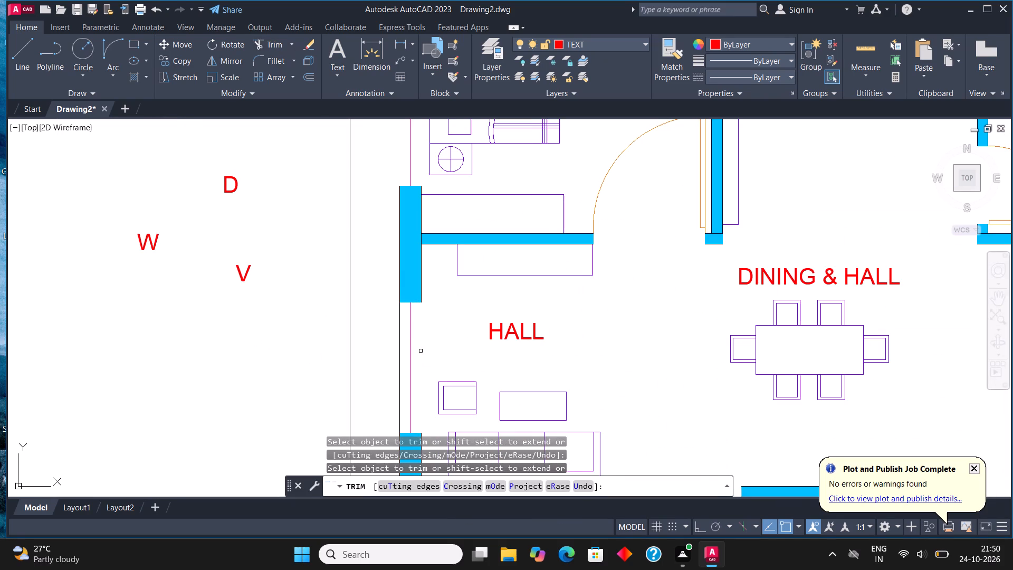
click(399, 341)
click(399, 345)
scroll(402, 277, down, 4)
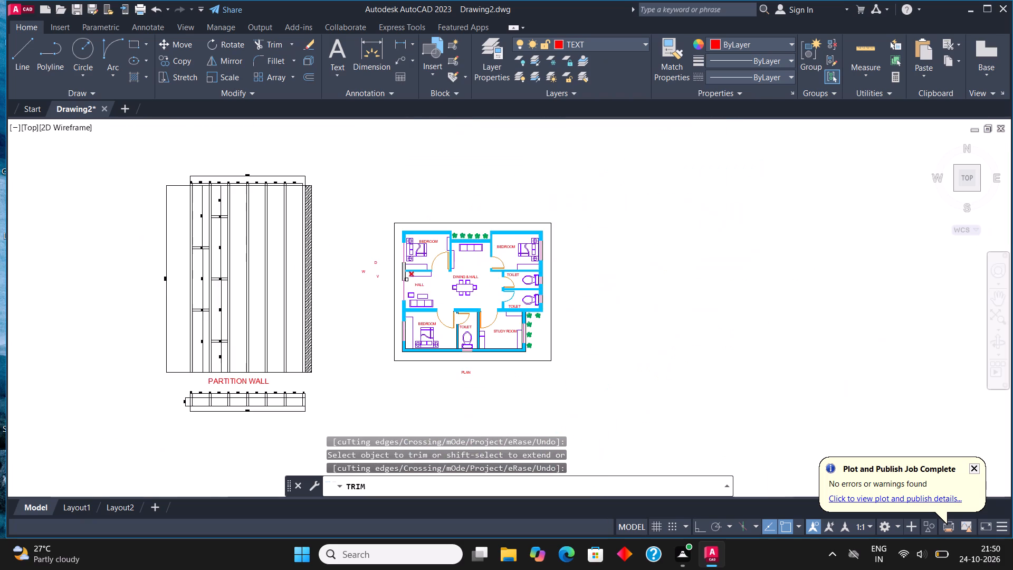
Trim both wall edge lines across the lower-left bedroom's window opening.
scroll(400, 347, up, 3)
click(412, 301)
click(414, 289)
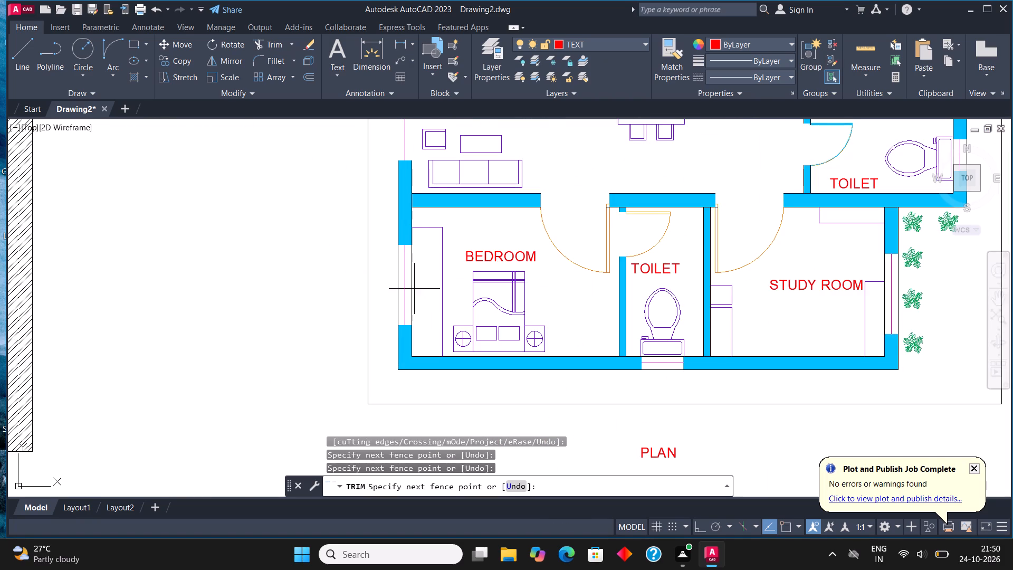
click(409, 258)
click(396, 271)
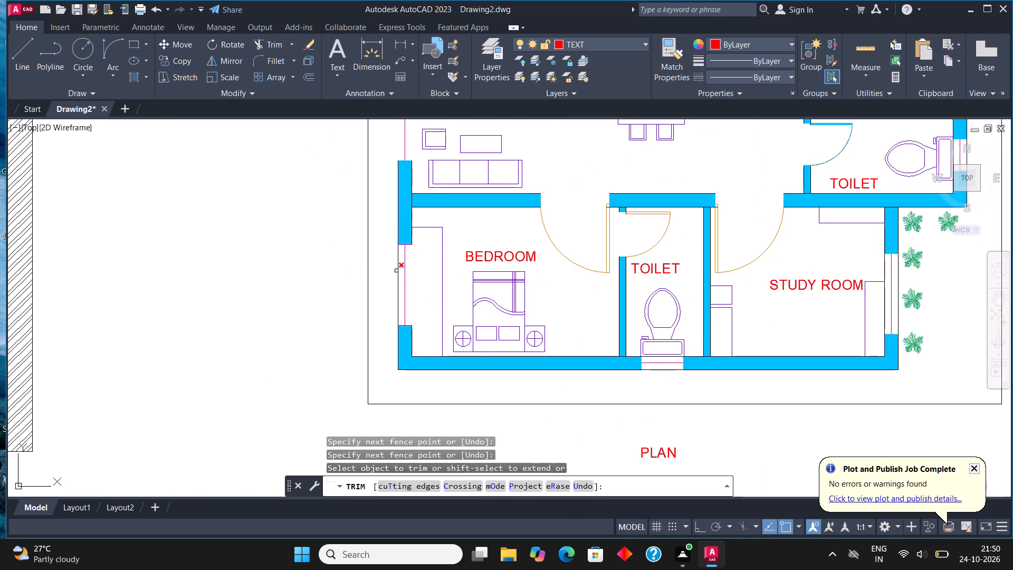
click(397, 281)
scroll(387, 308, down, 2)
Trim the inner and outer wall edge lines across the STUDY ROOM window opening.
scroll(582, 299, up, 2)
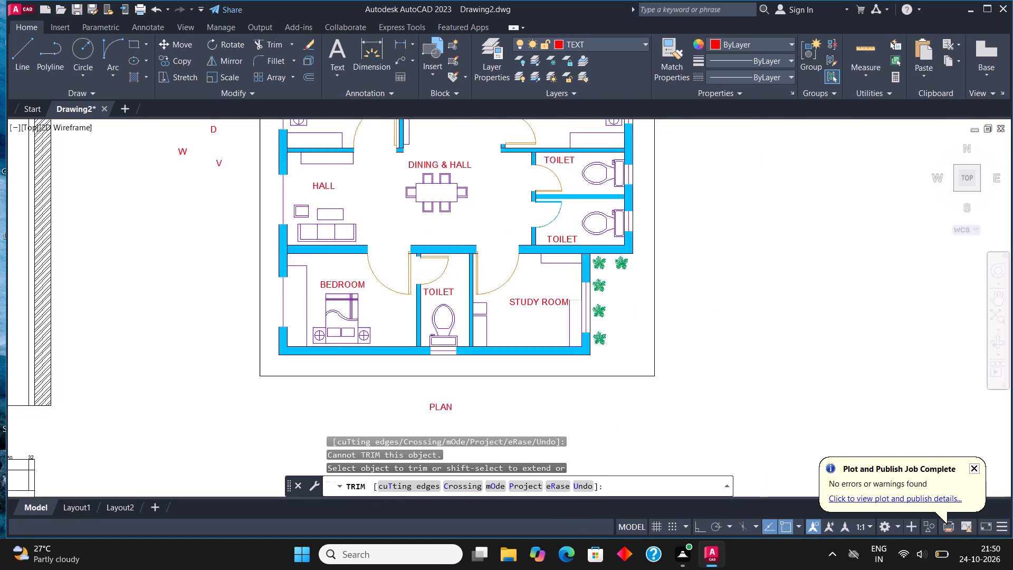
scroll(582, 299, up, 1)
click(577, 328)
click(577, 328)
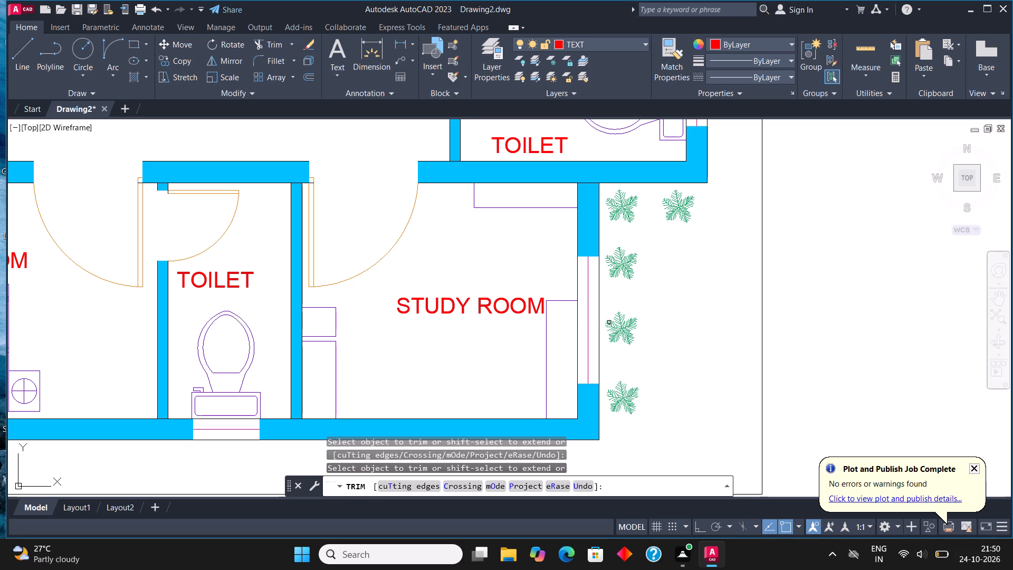
click(576, 331)
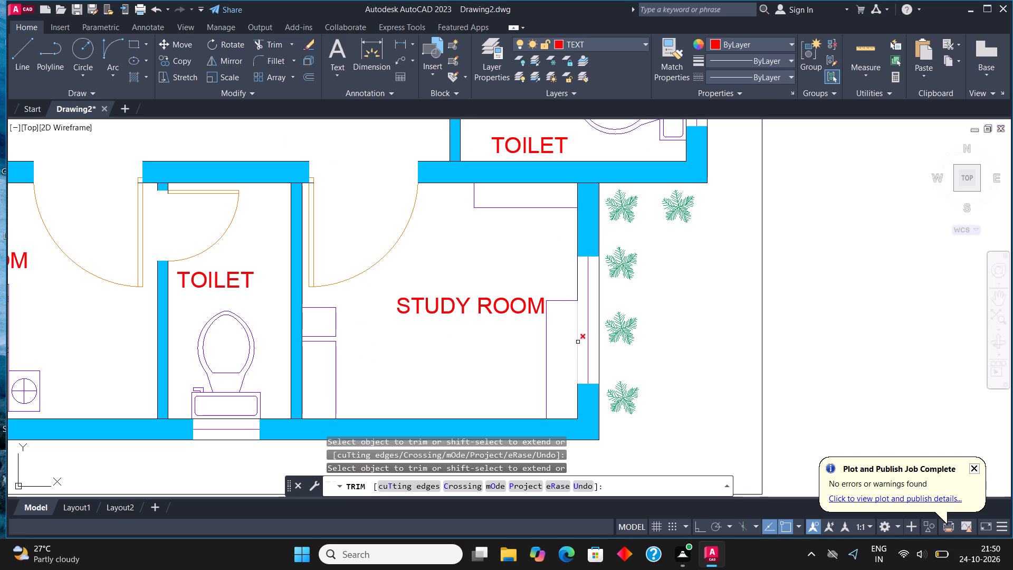
click(578, 342)
click(576, 285)
click(577, 287)
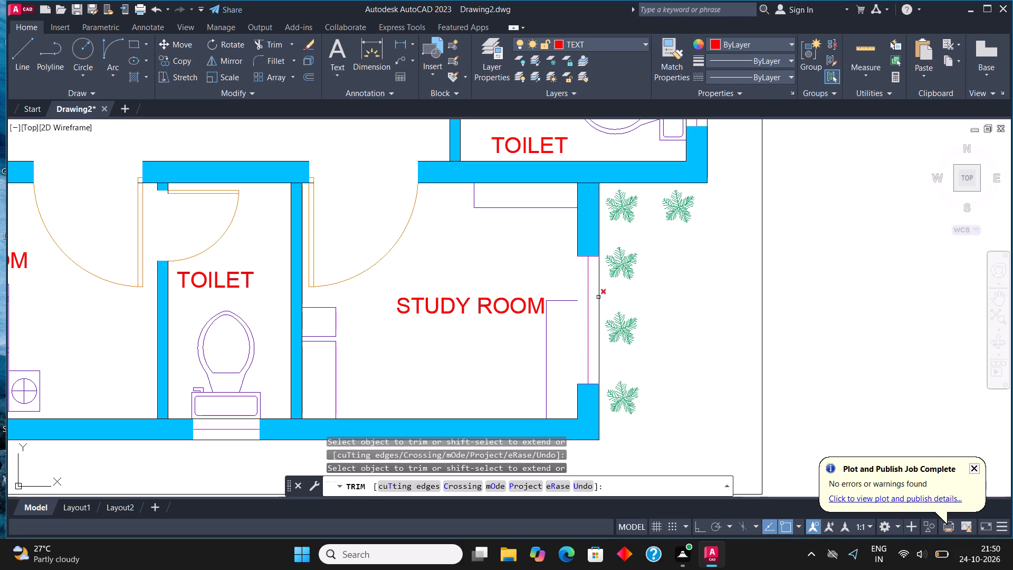
click(598, 297)
click(598, 307)
scroll(592, 362, down, 3)
Trim both wall edge lines across the window opening of the lower of the two right-hand toilets.
scroll(622, 309, up, 1)
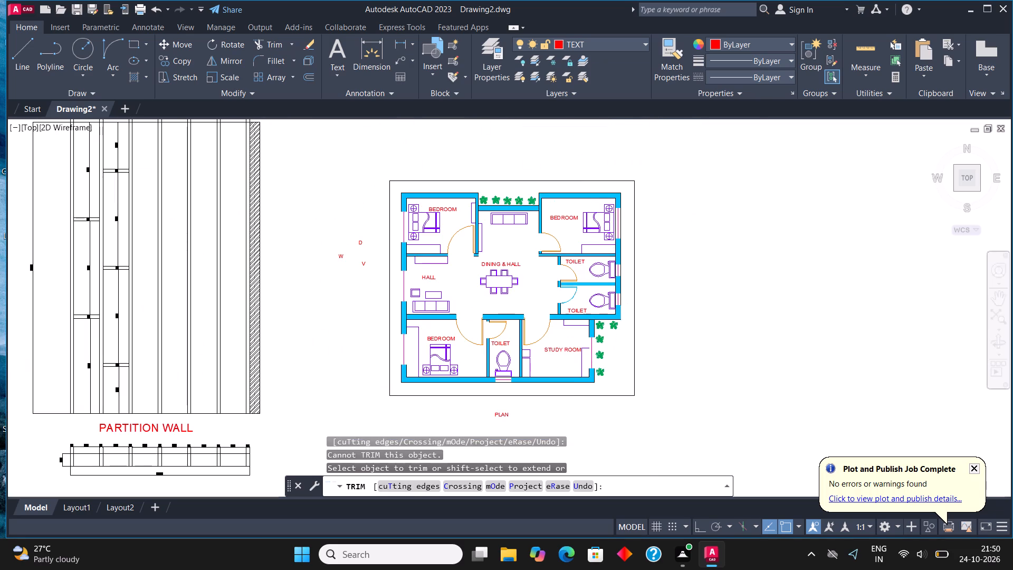
scroll(622, 309, up, 3)
click(602, 263)
click(602, 263)
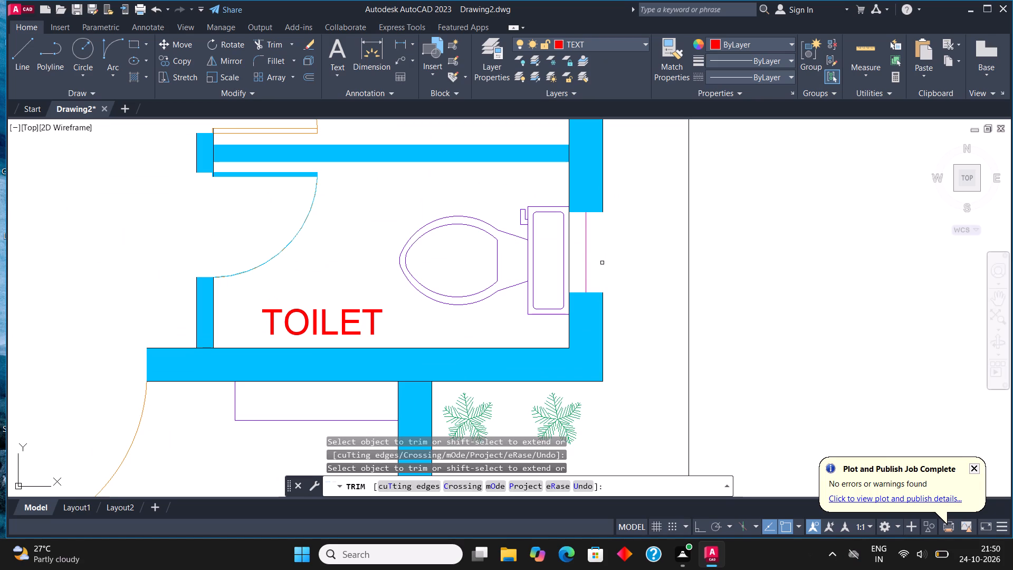
click(569, 250)
click(569, 243)
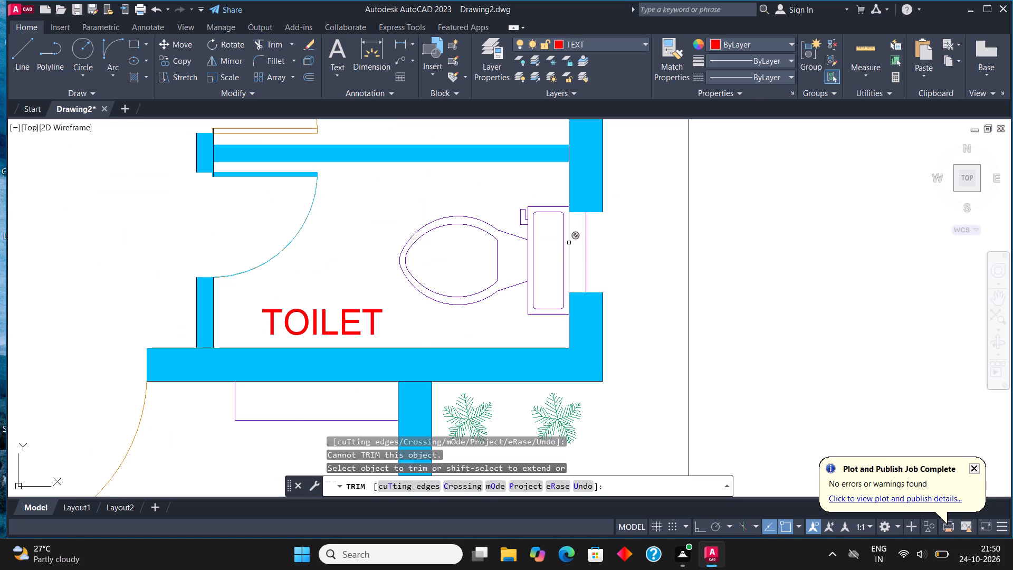
click(570, 245)
click(569, 248)
scroll(579, 329, down, 1)
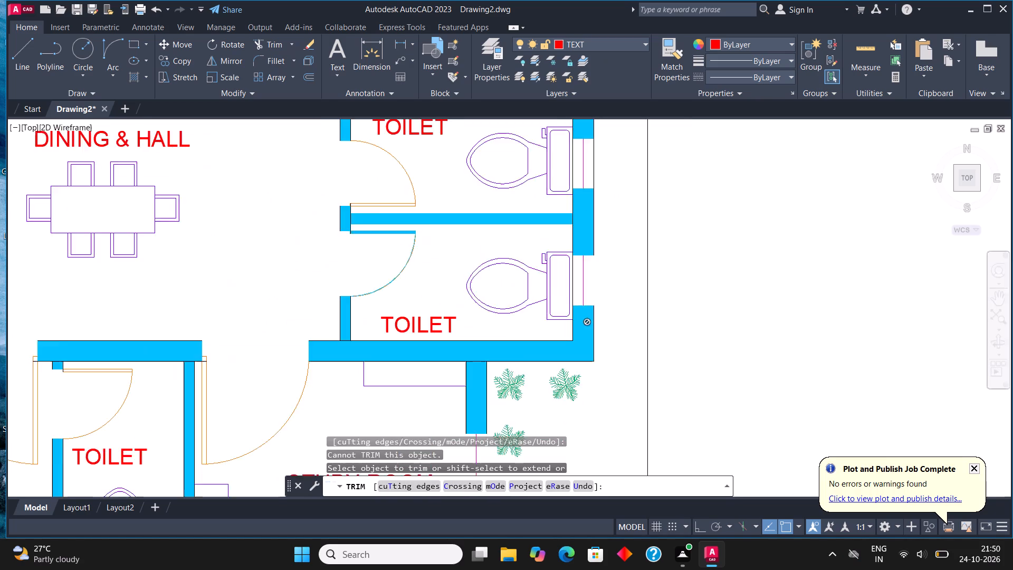
Trim both wall edge lines across the window opening of the upper right-hand toilet.
scroll(581, 332, down, 2)
scroll(583, 274, up, 3)
drag(585, 270, 594, 270)
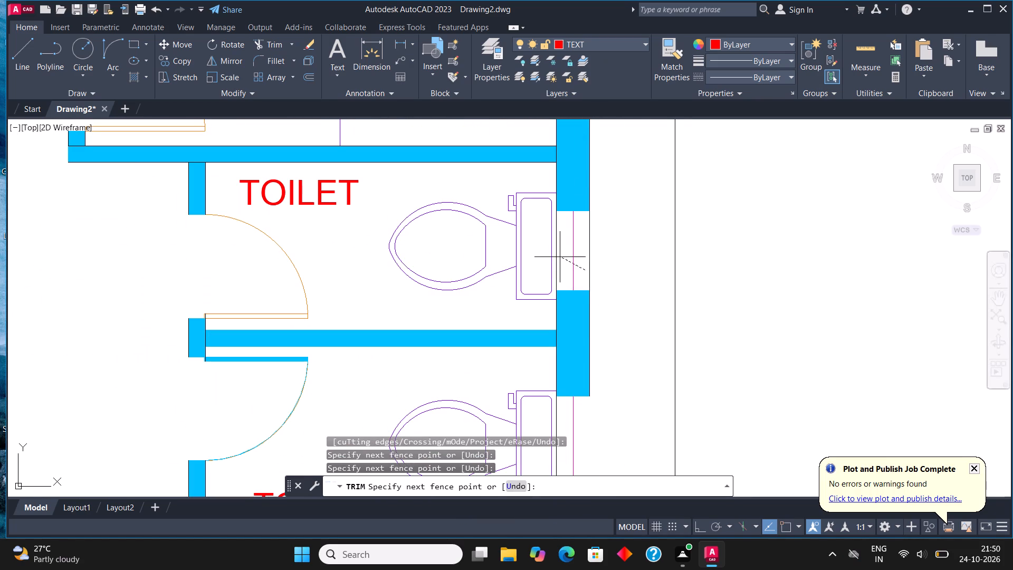
click(610, 270)
click(554, 263)
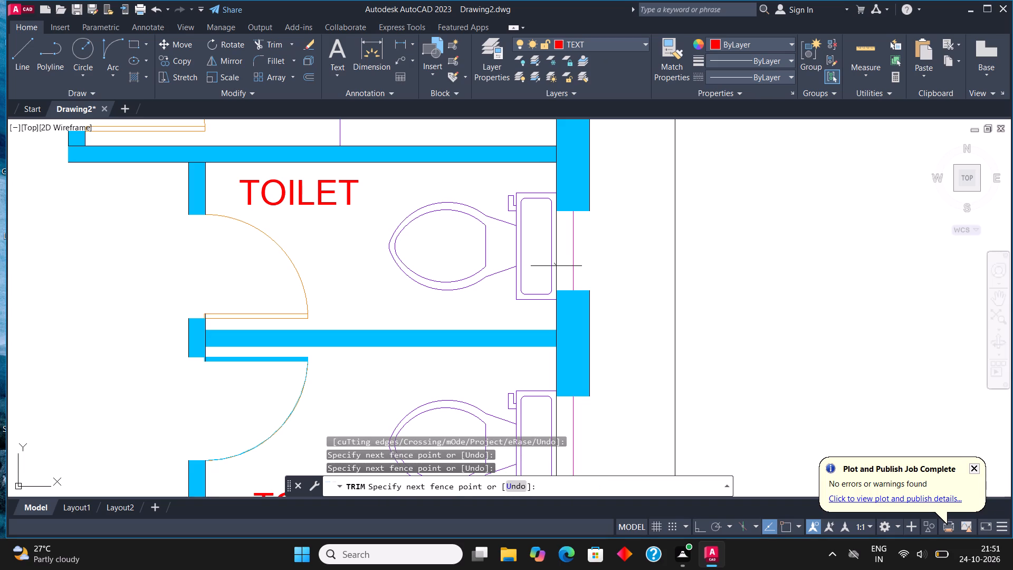
click(560, 273)
scroll(555, 327, down, 1)
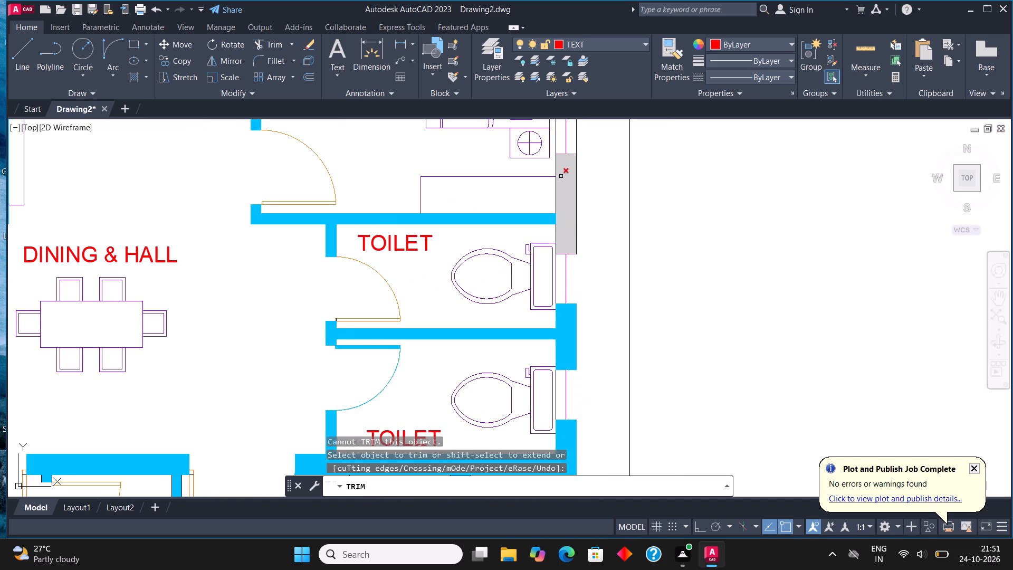
Trim the outer and inner wall edge lines across the upper-right bedroom's window opening.
click(577, 141)
middle_drag(577, 155, 578, 314)
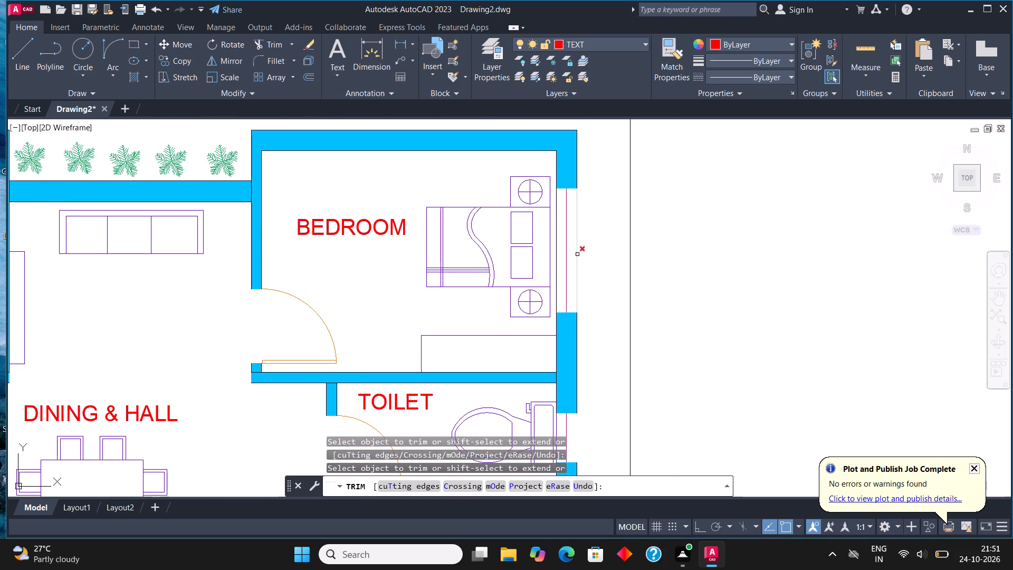
drag(575, 240, 588, 255)
click(555, 249)
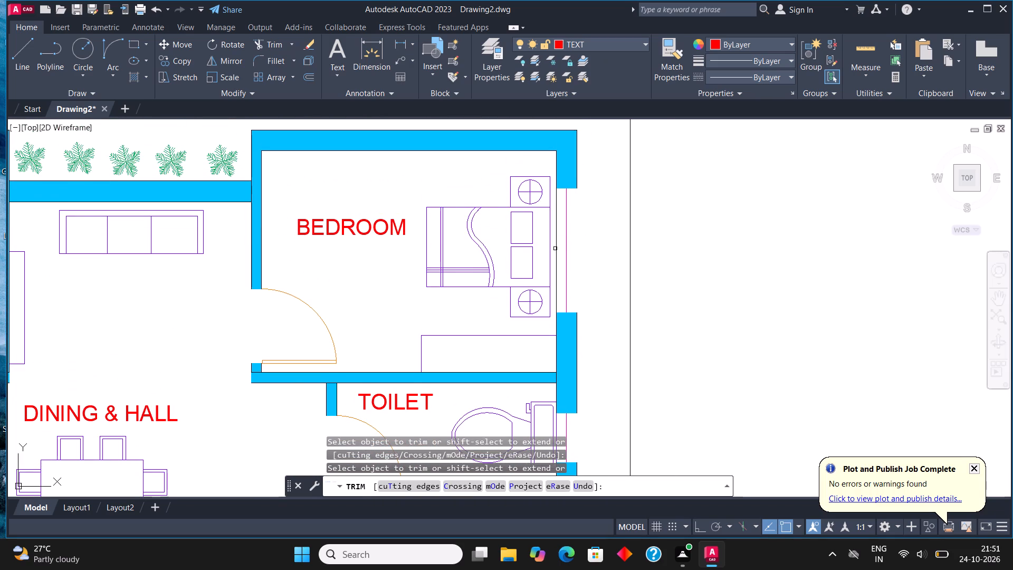
click(557, 253)
key(Escape)
scroll(559, 264, down, 2)
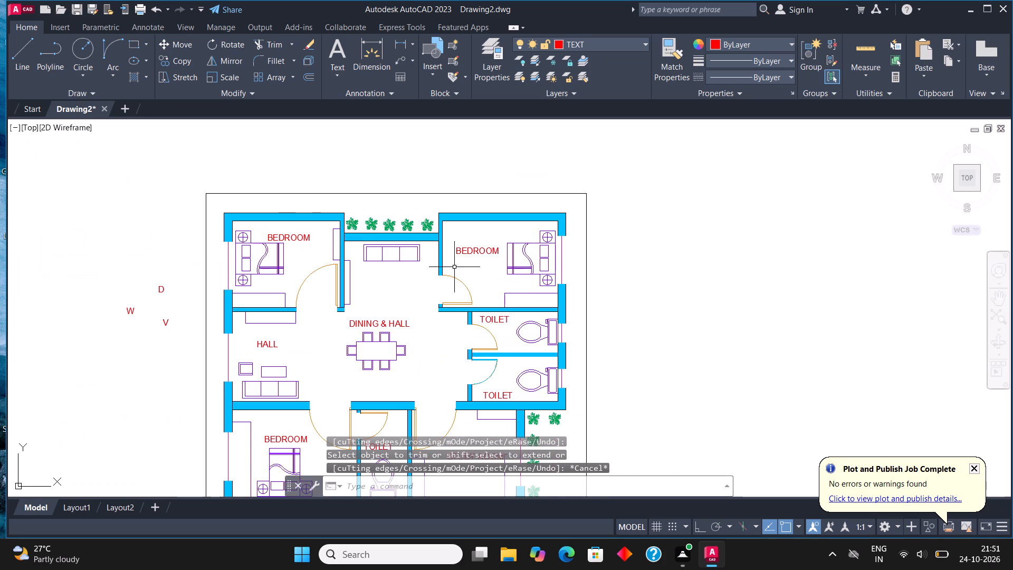
Make WIND the current layer and draw a rectangle filling the upper-left bedroom's window opening.
click(584, 45)
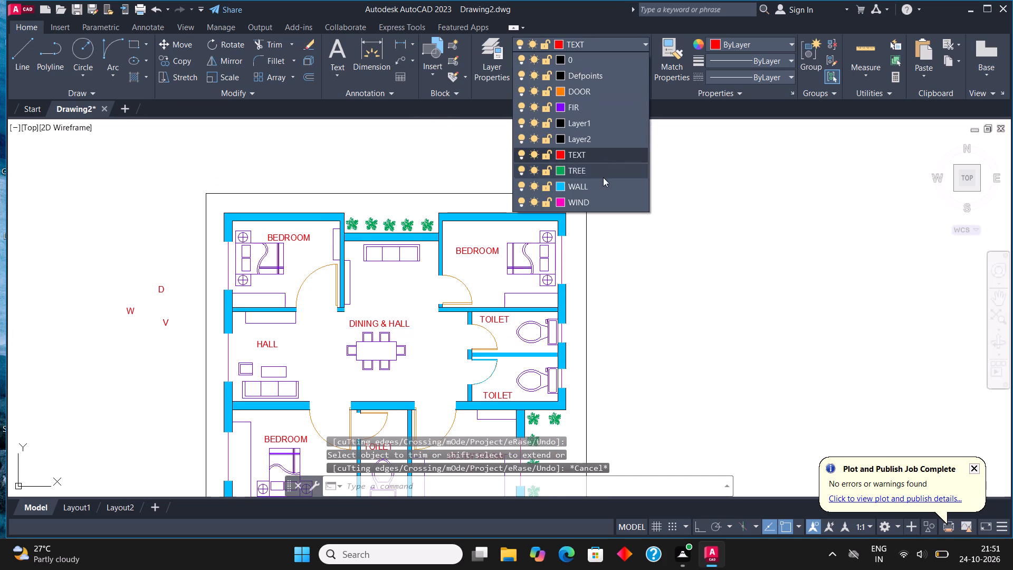
click(596, 198)
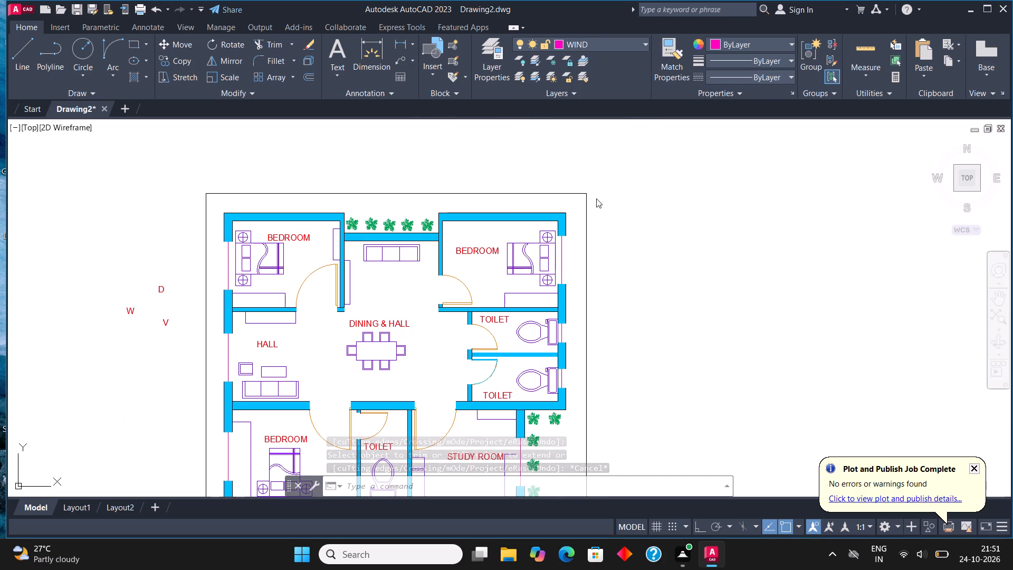
click(133, 43)
scroll(200, 259, up, 3)
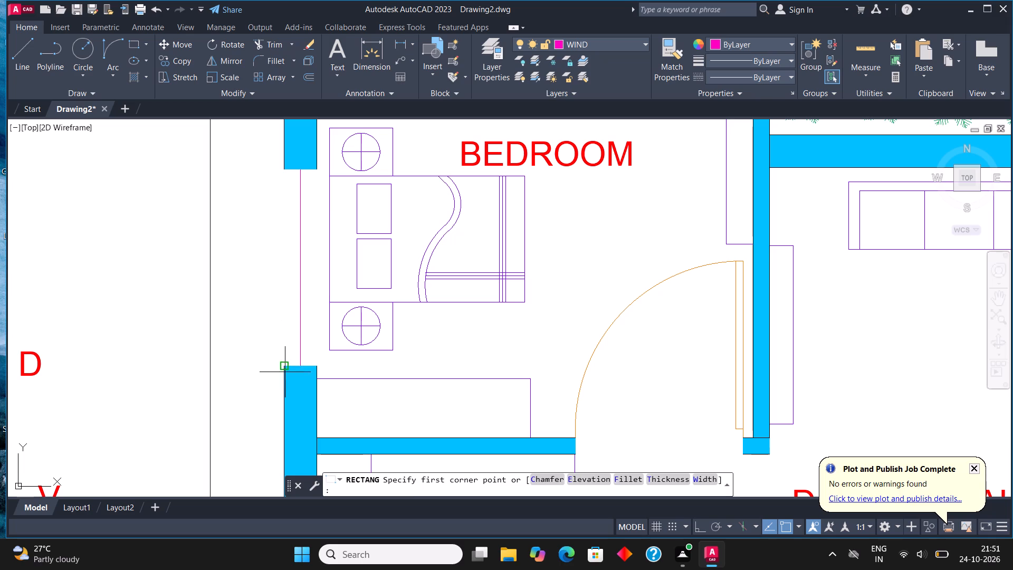
click(285, 372)
click(317, 174)
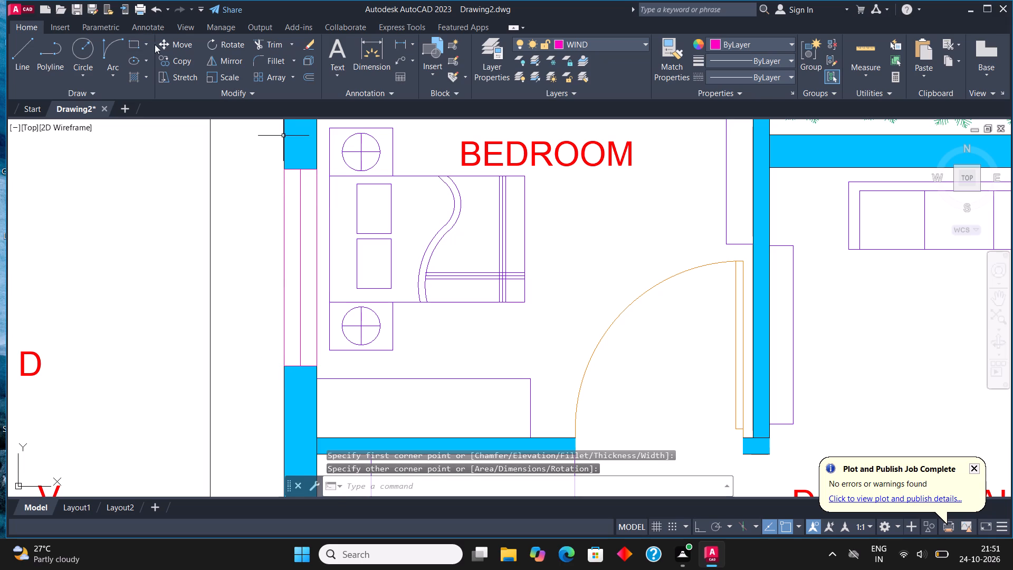
Draw a rectangle on the WIND layer filling the HALL window opening between its opposite corners.
click(132, 39)
scroll(445, 246, down, 3)
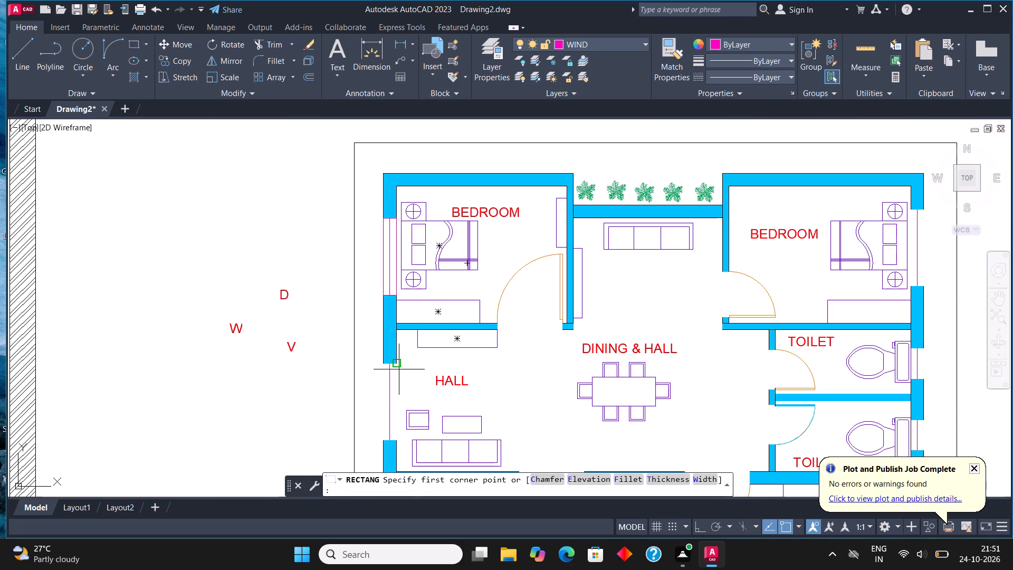
click(397, 366)
scroll(374, 444, up, 2)
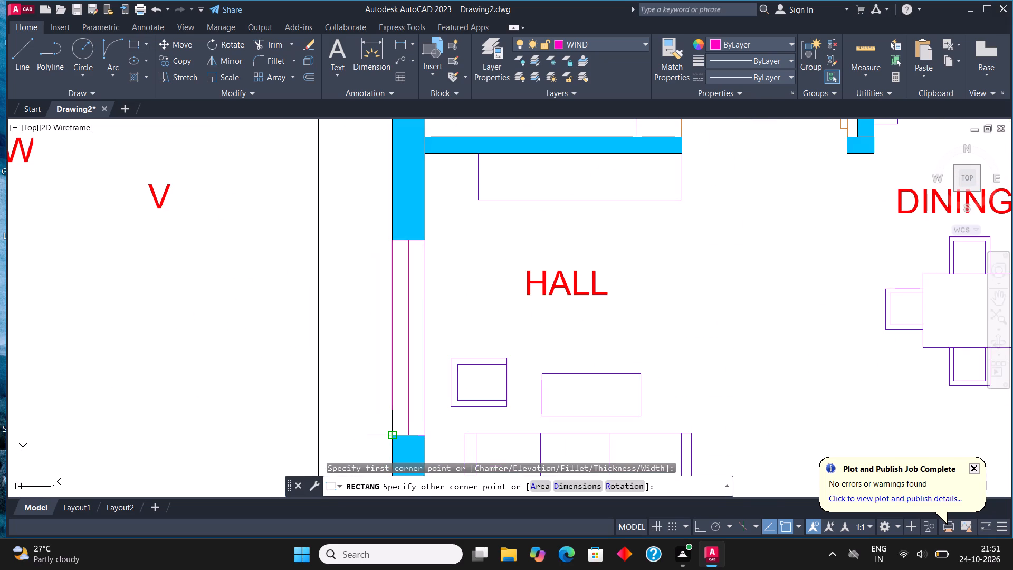
click(394, 432)
scroll(385, 340, down, 3)
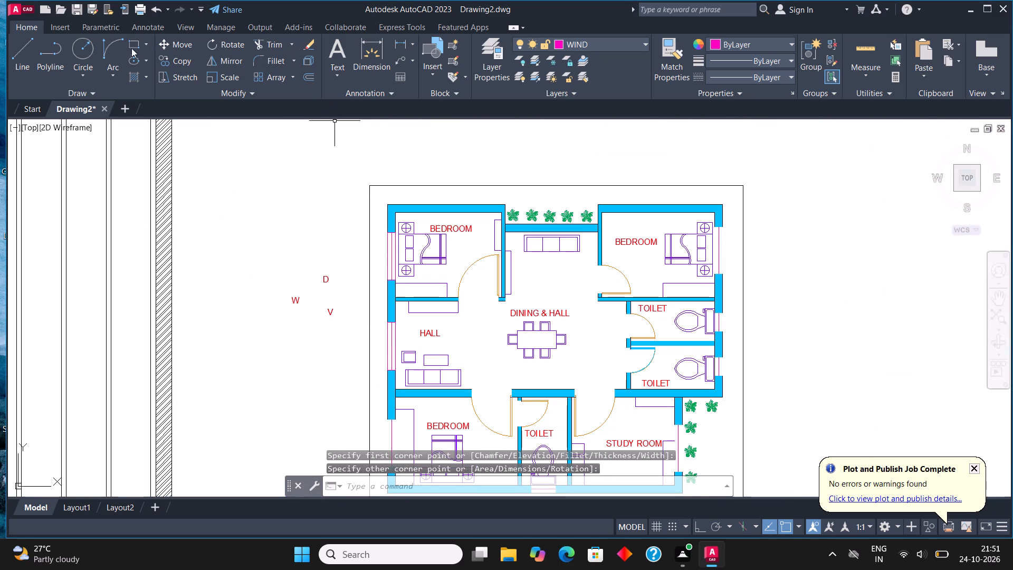
Draw a rectangle on the WIND layer filling the lower-left bedroom's window opening between its opposite corners.
click(133, 39)
middle_drag(417, 431, 440, 368)
scroll(429, 402, up, 3)
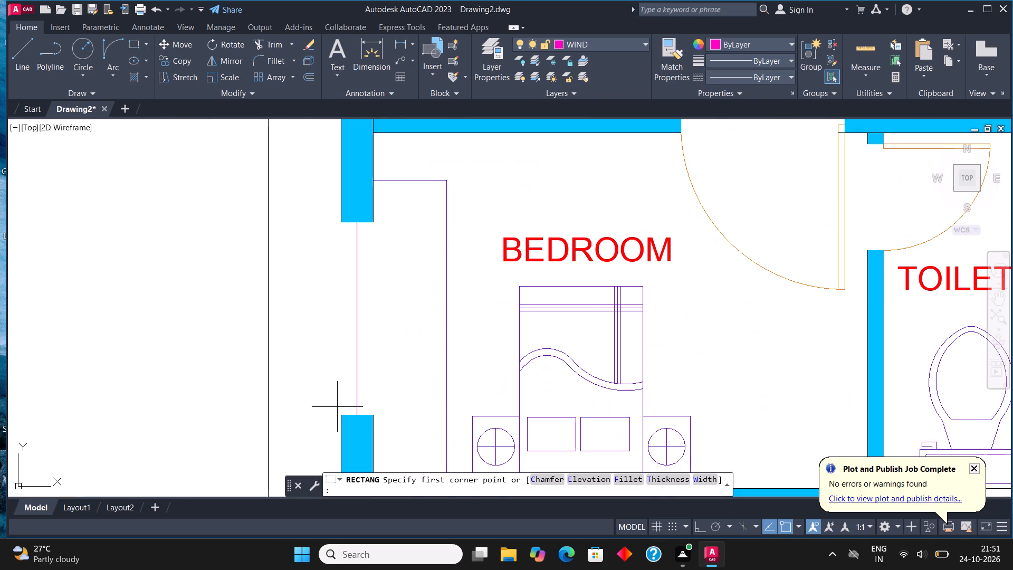
click(343, 416)
click(375, 223)
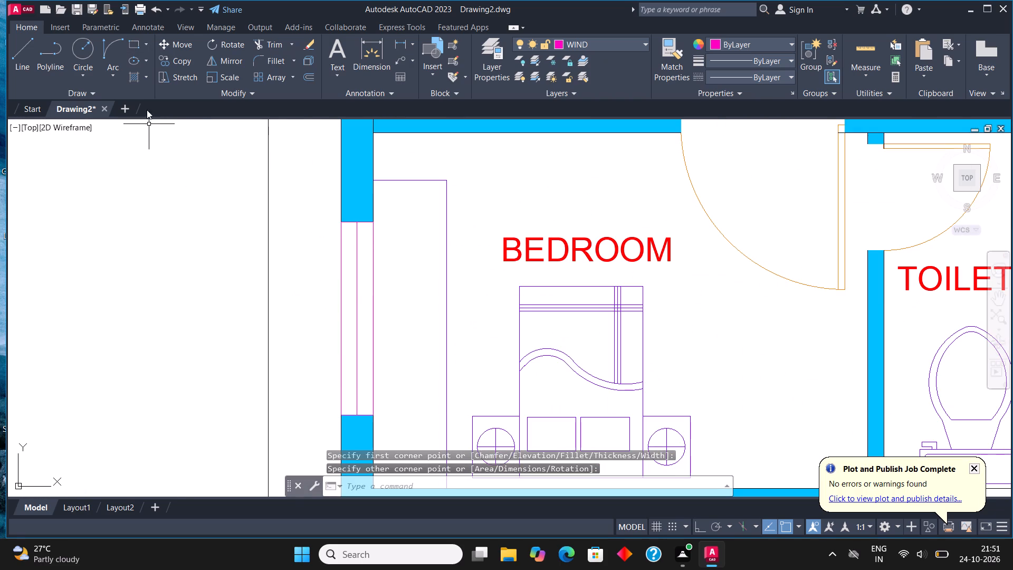
Trim the outer wall edge line across the lower toilet's window opening and try to trim the inner edge line.
click(131, 43)
scroll(327, 165, down, 2)
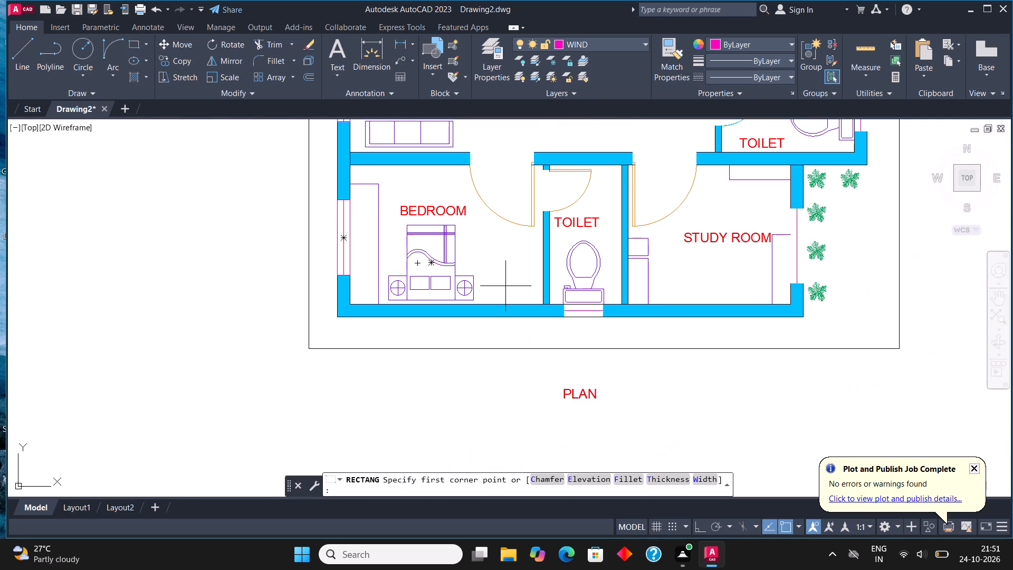
middle_drag(645, 317, 483, 356)
scroll(493, 378, up, 2)
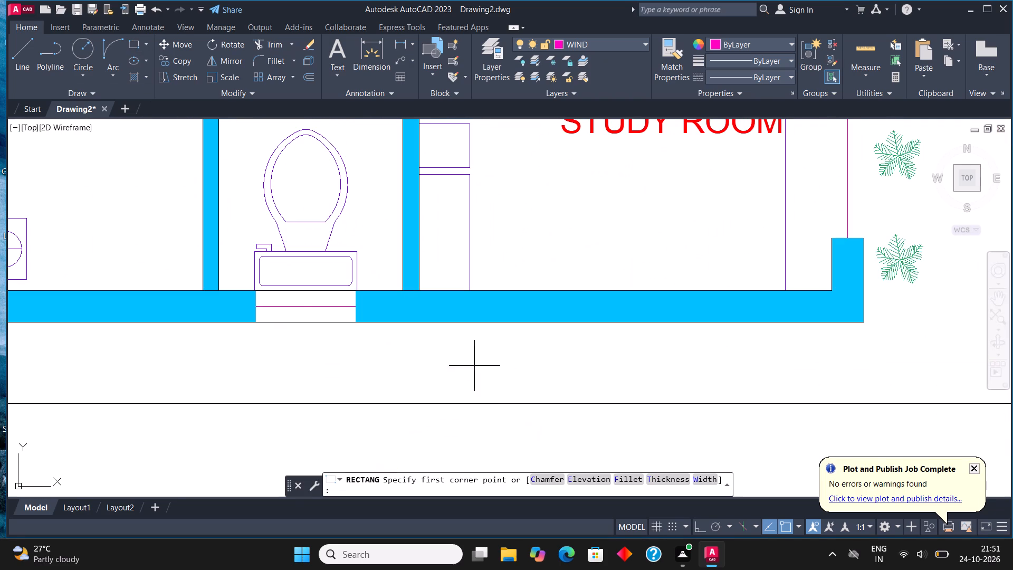
middle_drag(273, 318, 348, 359)
scroll(348, 359, up, 2)
key(Escape)
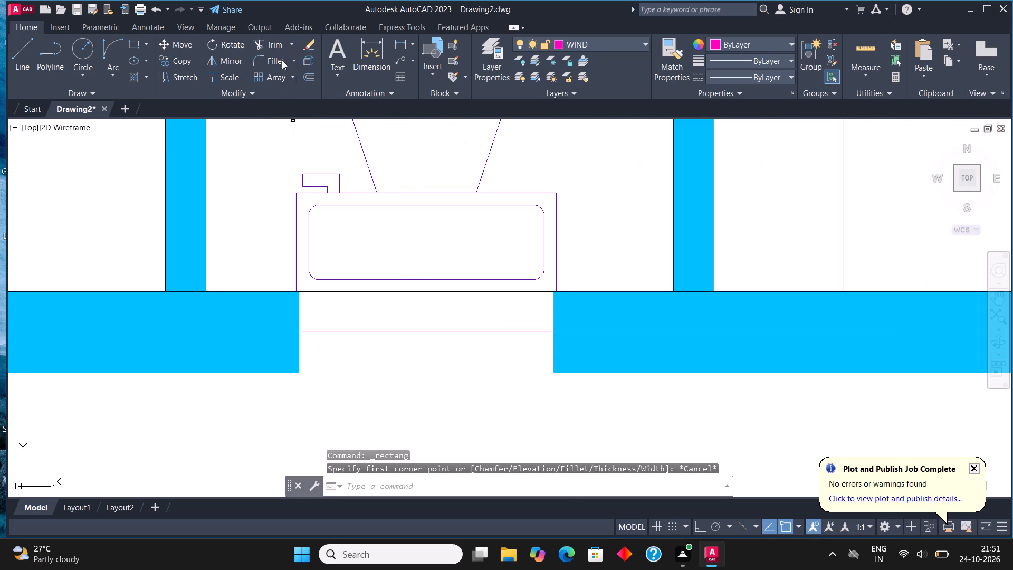
click(273, 43)
drag(404, 364, 409, 409)
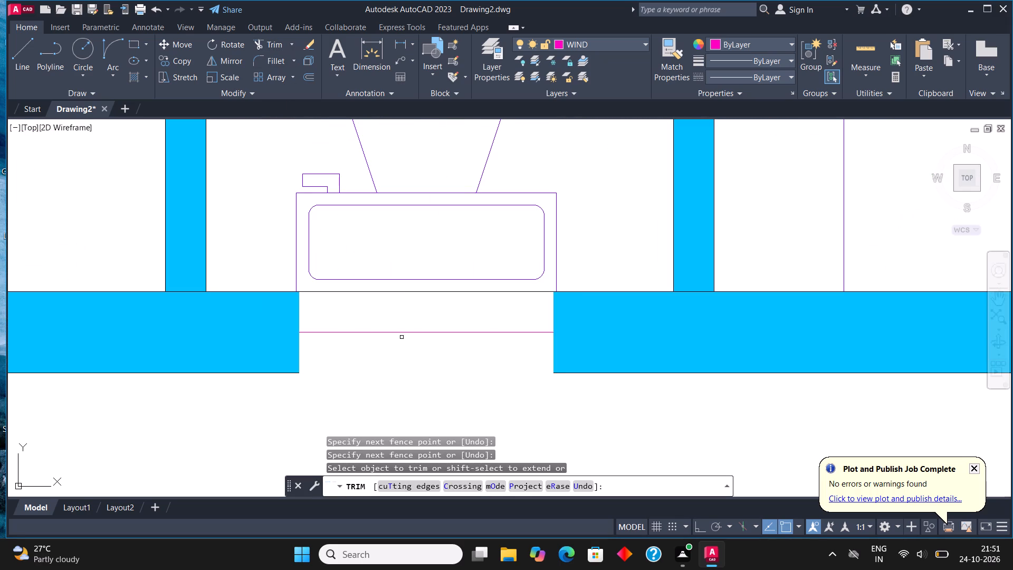
click(412, 291)
key(Escape)
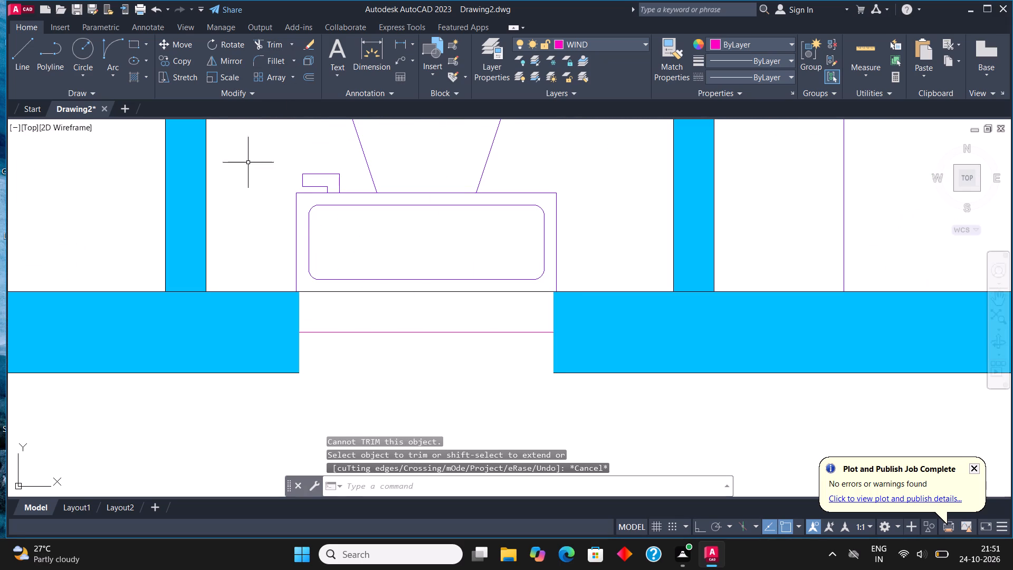
Draw a rectangle on the WIND layer filling the lower toilet's window opening in the bottom wall.
click(128, 46)
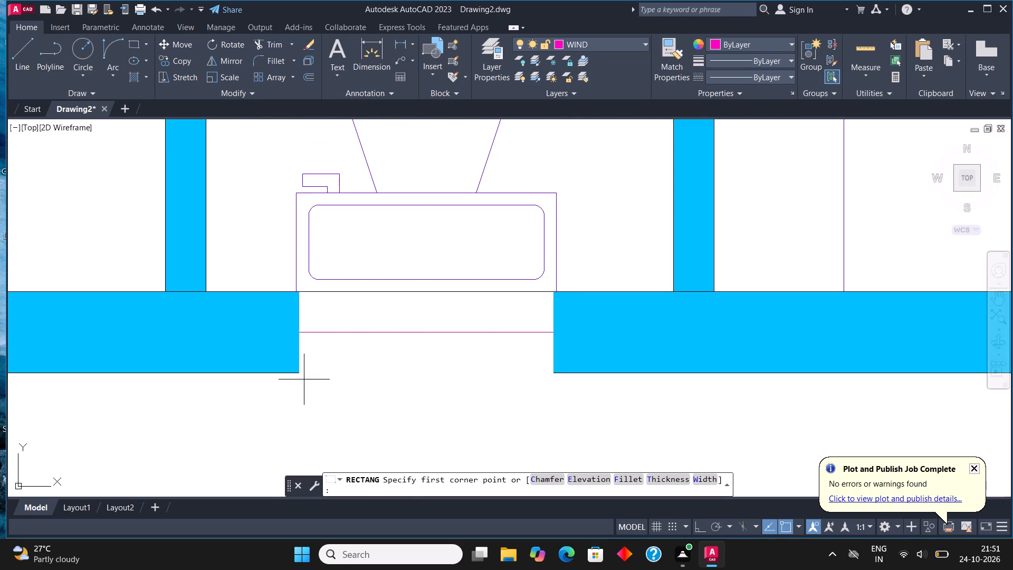
click(300, 375)
click(551, 294)
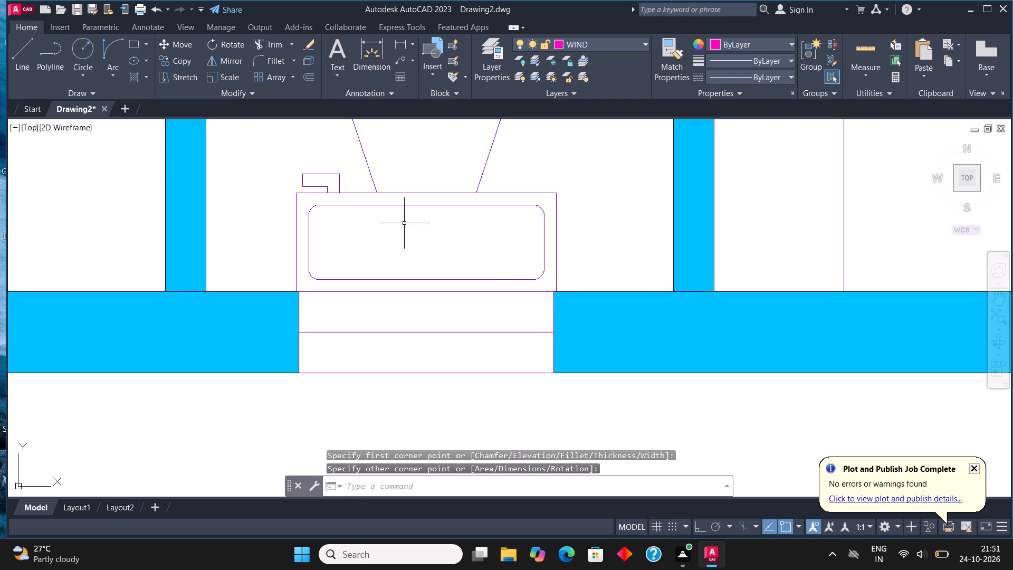
Draw a rectangle on the WIND layer filling the STUDY ROOM window opening between its opposite wall corners.
click(130, 44)
scroll(372, 332, down, 2)
scroll(588, 377, down, 1)
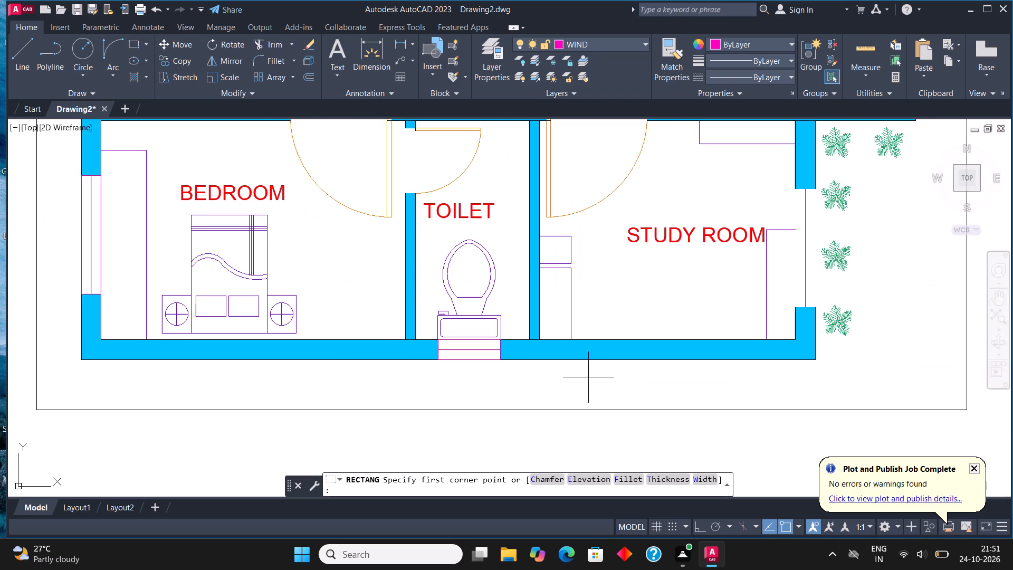
scroll(819, 309, up, 2)
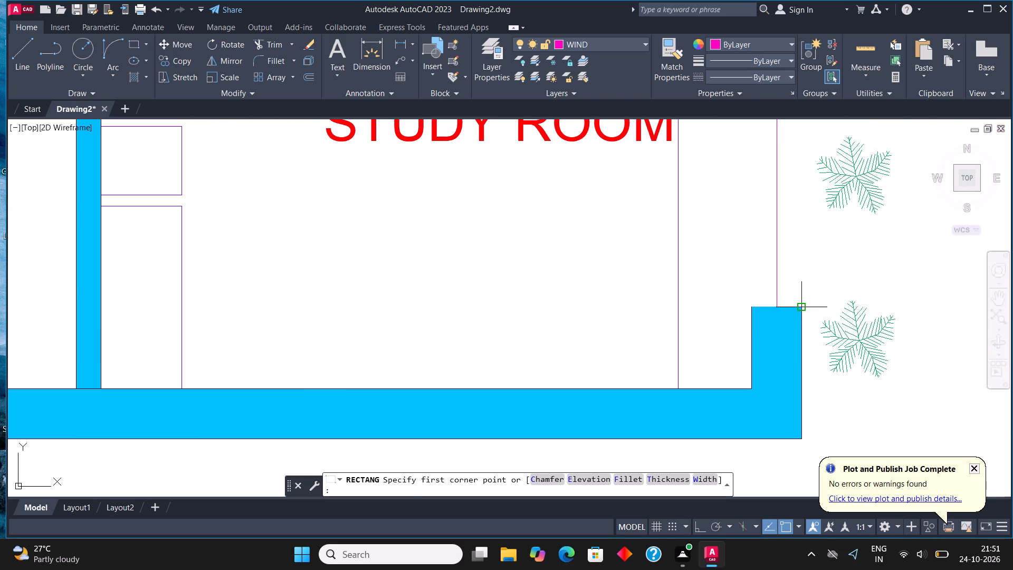
click(803, 307)
scroll(803, 307, down, 2)
scroll(783, 193, up, 3)
click(770, 179)
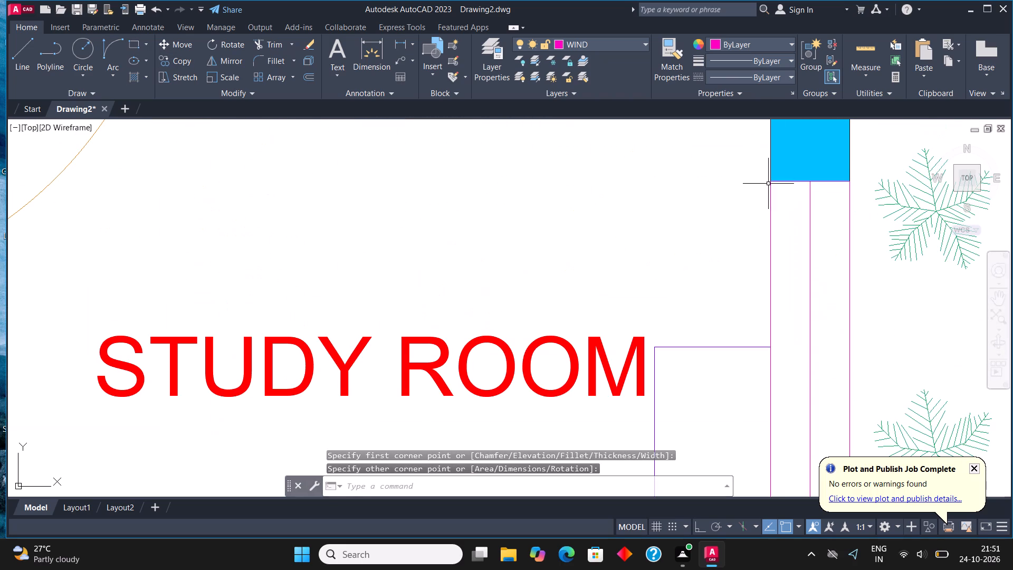
Draw a rectangle on the WIND layer filling the window opening behind the WC of the lower of the two right-hand toilets.
scroll(501, 412, down, 3)
scroll(534, 383, down, 2)
scroll(585, 312, up, 4)
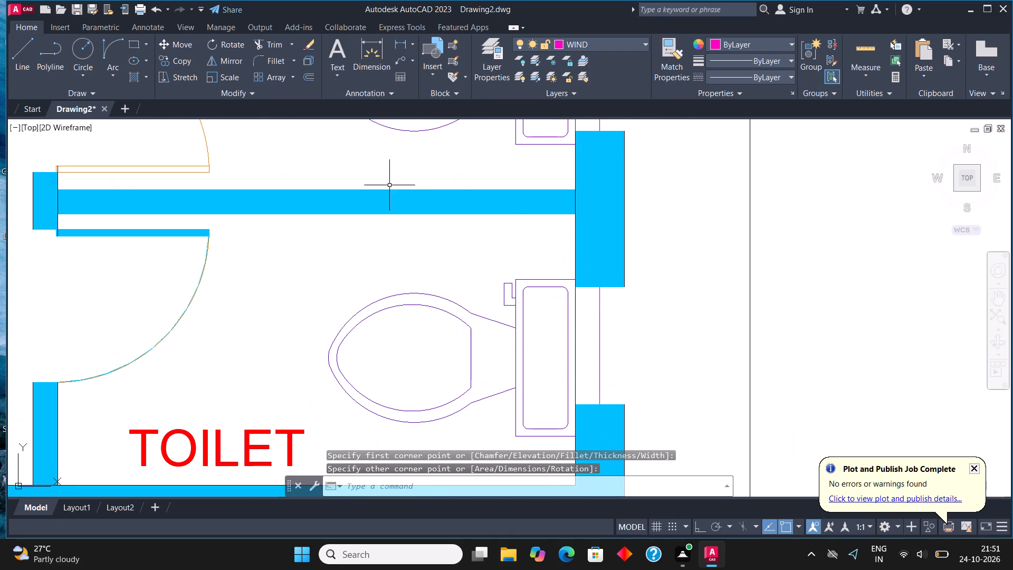
click(127, 45)
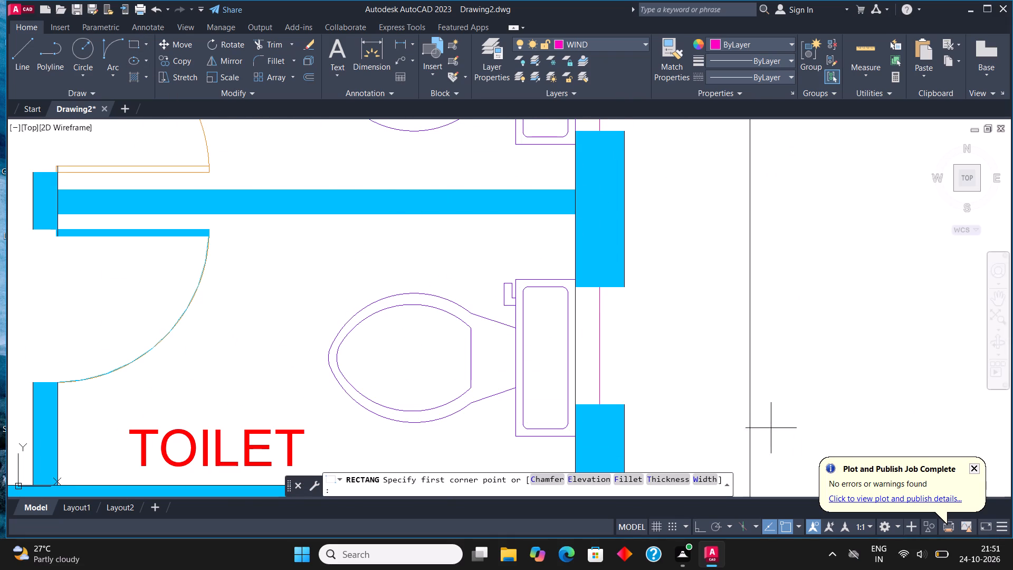
click(572, 406)
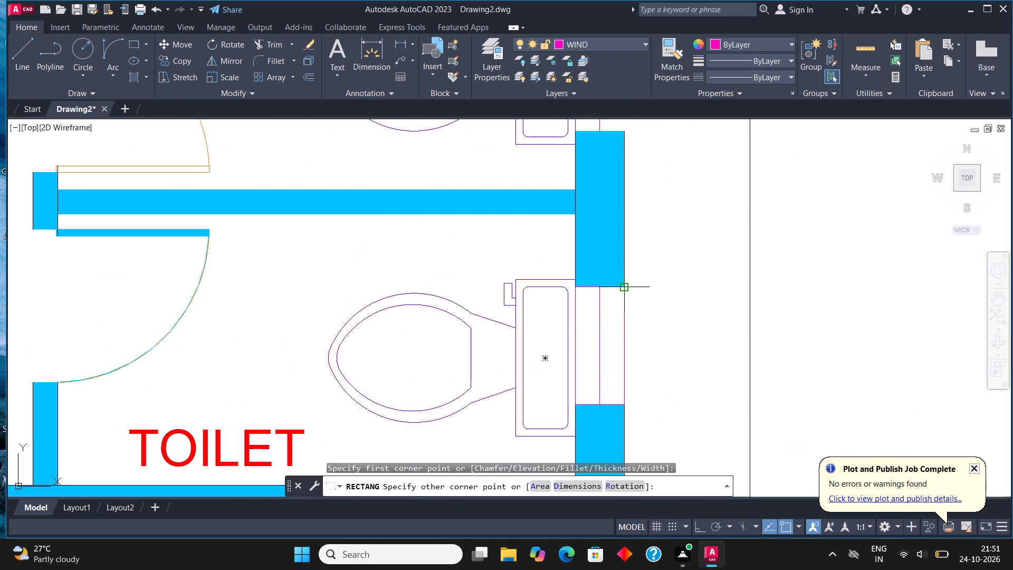
click(625, 285)
Draw a rectangle on the WIND layer filling the window opening of the upper right-hand toilet.
scroll(549, 350, down, 2)
middle_drag(571, 267, 559, 349)
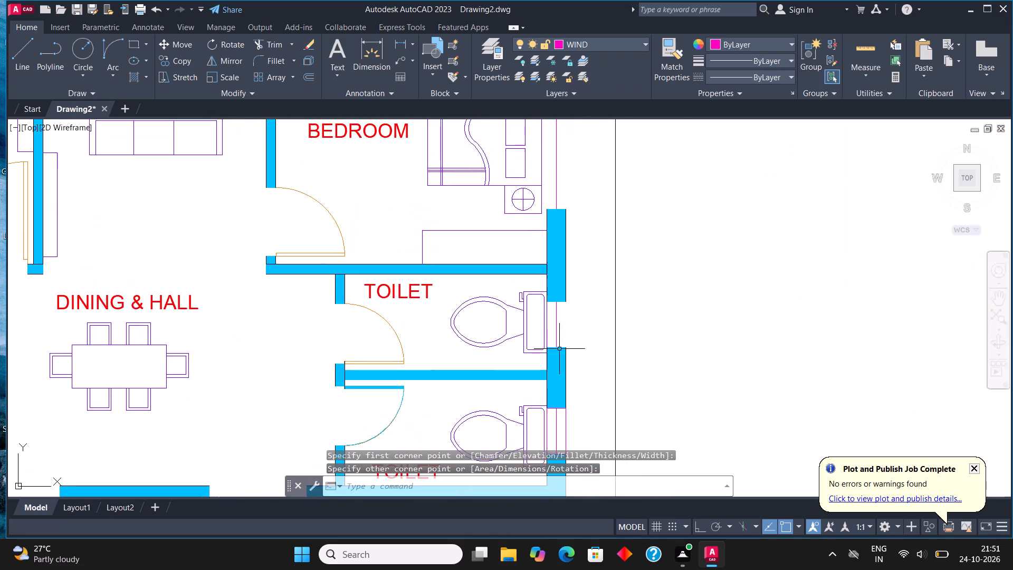
scroll(565, 329, up, 2)
click(133, 42)
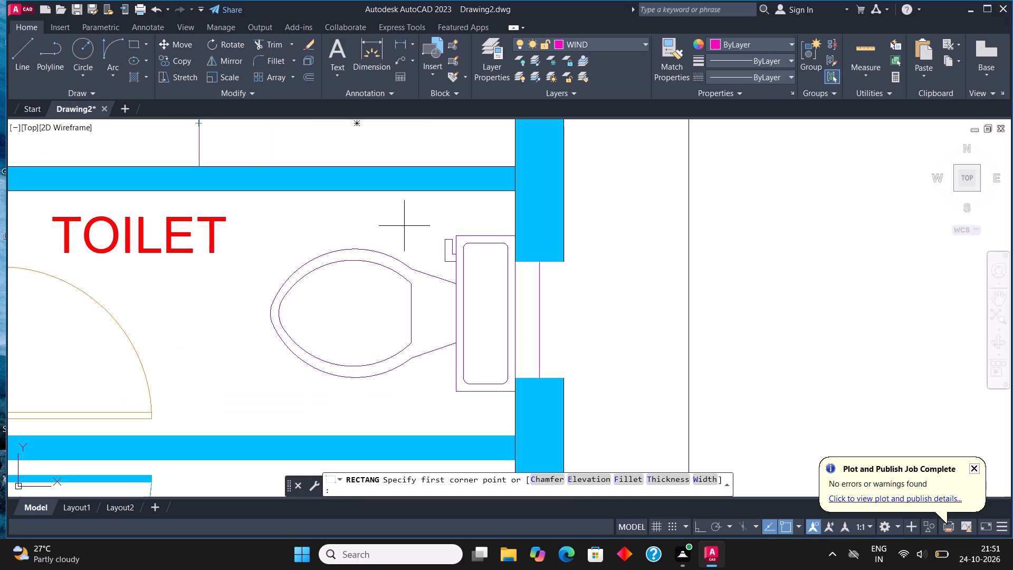
click(514, 379)
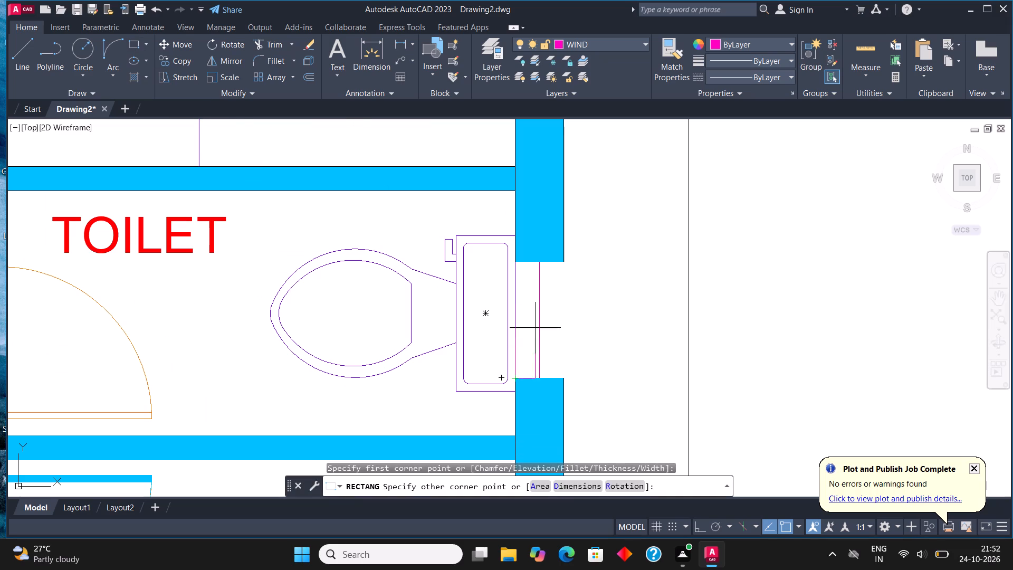
click(565, 260)
Draw a rectangle on the WIND layer filling the upper-right bedroom's window opening beside the bed.
scroll(547, 402, down, 4)
scroll(547, 350, up, 1)
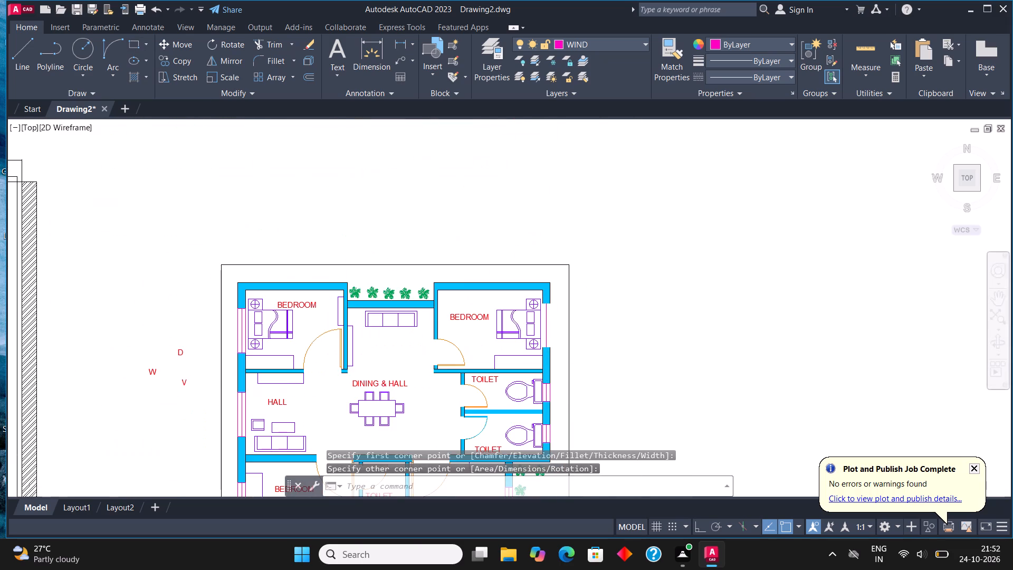
scroll(547, 350, up, 2)
click(138, 46)
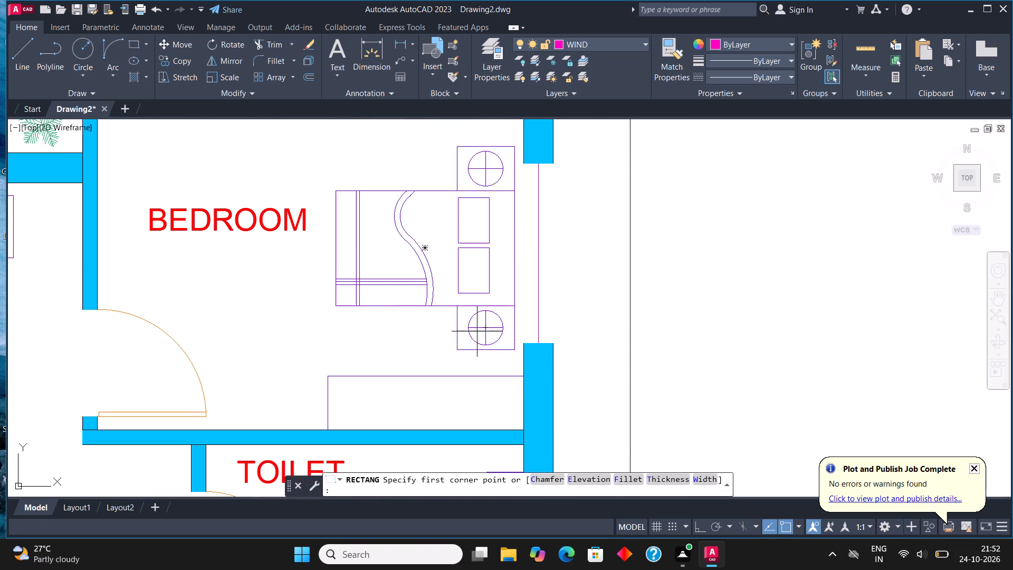
click(524, 348)
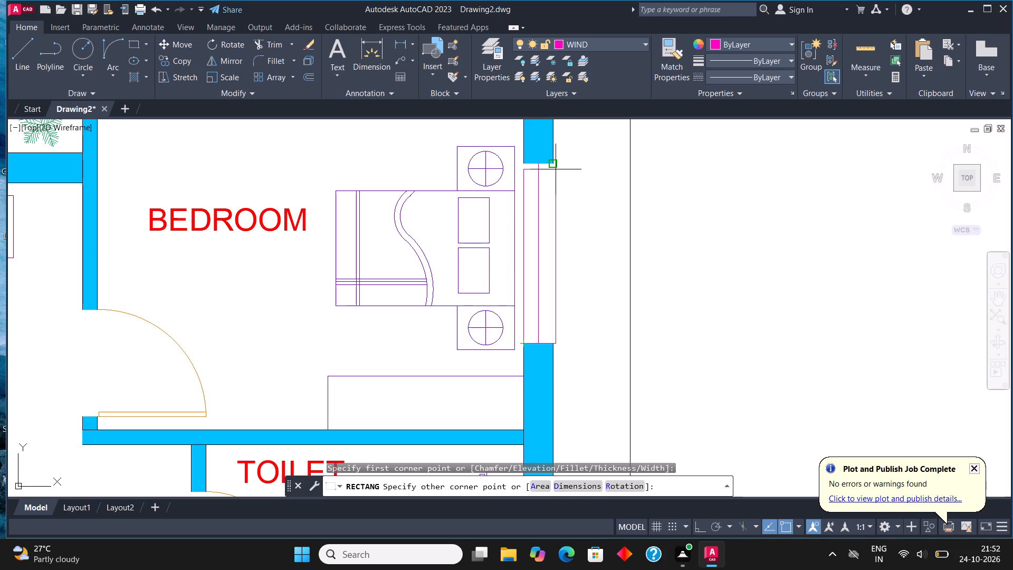
click(556, 169)
Copy the D tag from beside the plan into the door openings of the upper-left and upper-right bedrooms.
scroll(562, 324, down, 3)
middle_drag(515, 350, 518, 340)
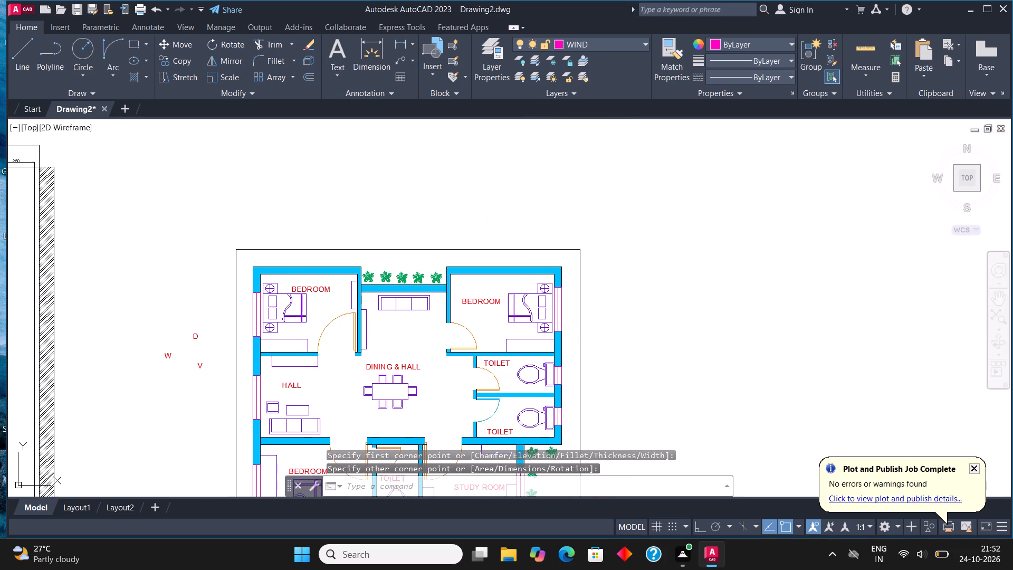
middle_drag(518, 340, 541, 221)
middle_drag(498, 293, 541, 355)
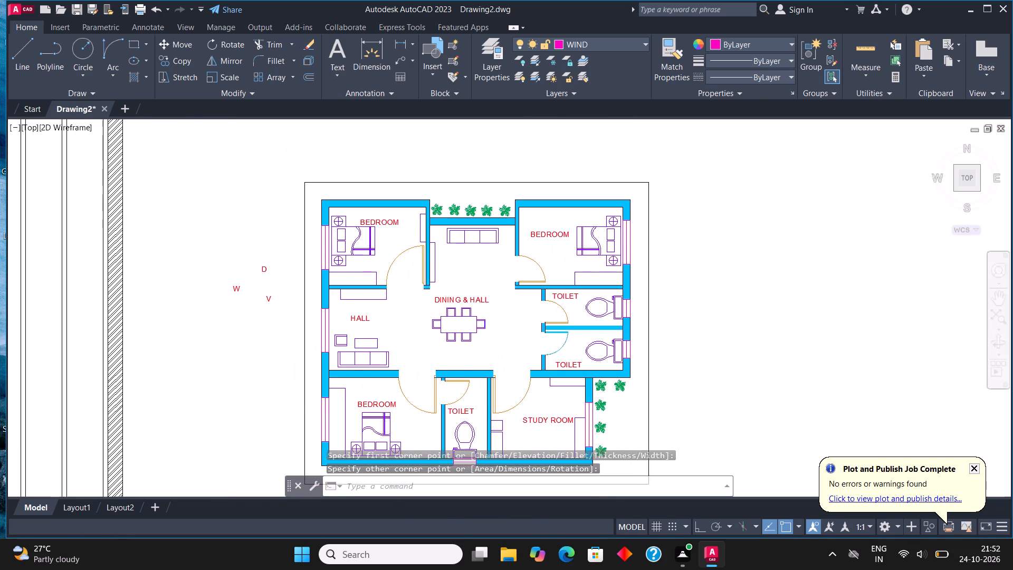
middle_drag(541, 355, 539, 355)
scroll(268, 261, up, 1)
click(261, 277)
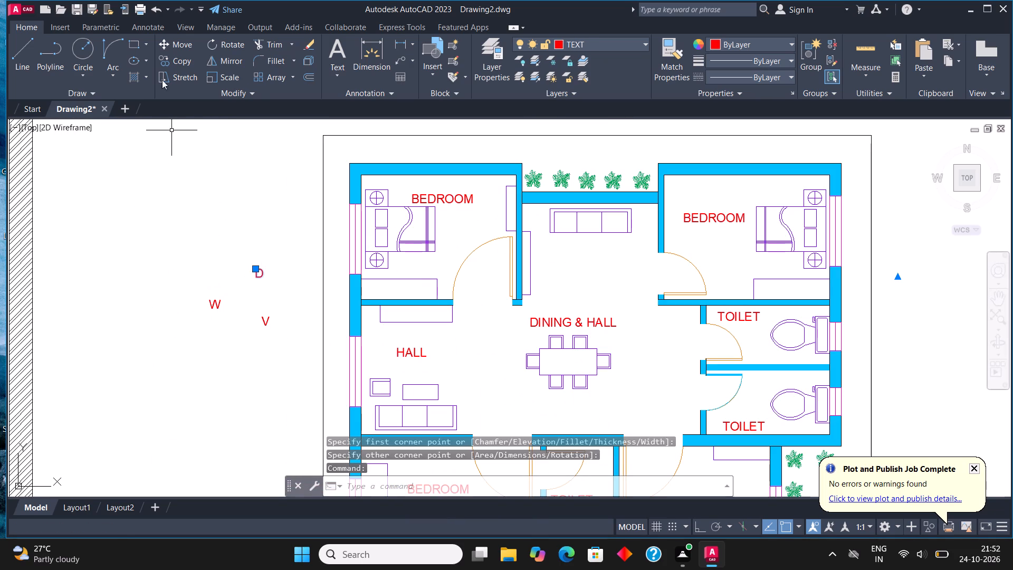
click(183, 59)
scroll(264, 277, up, 2)
click(245, 269)
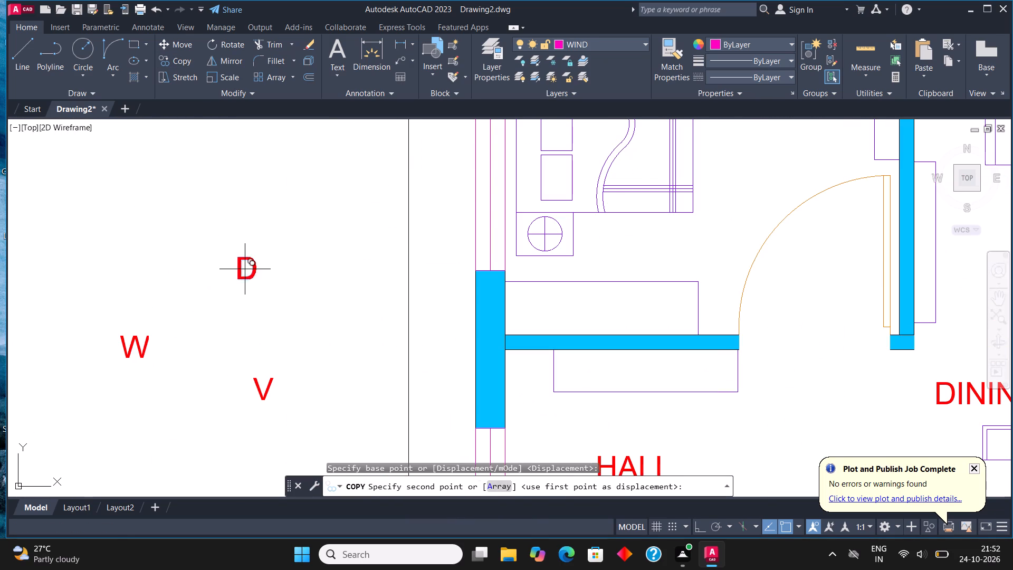
scroll(356, 284, down, 2)
scroll(527, 296, up, 2)
click(557, 309)
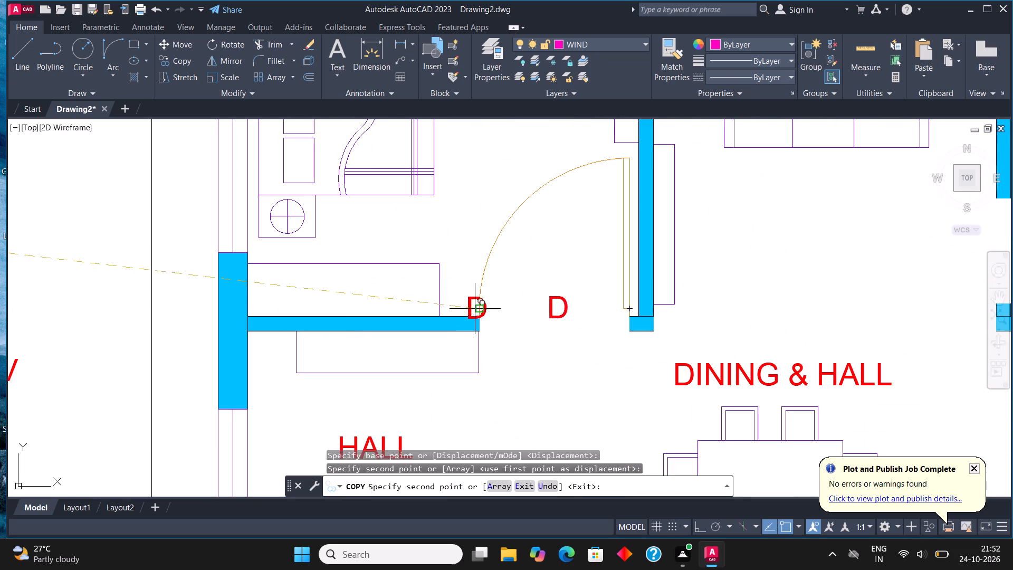
scroll(461, 315, down, 3)
scroll(582, 301, up, 3)
click(623, 301)
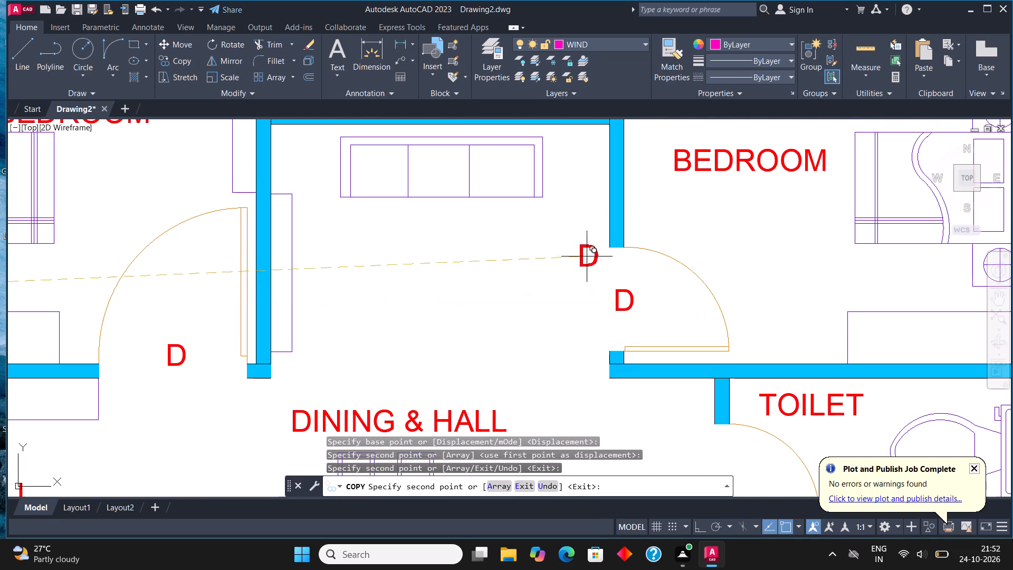
Place copies of the D tag at the door openings of the upper and lower right-hand toilets.
scroll(569, 234, down, 3)
scroll(590, 292, up, 3)
click(649, 292)
scroll(568, 216, down, 2)
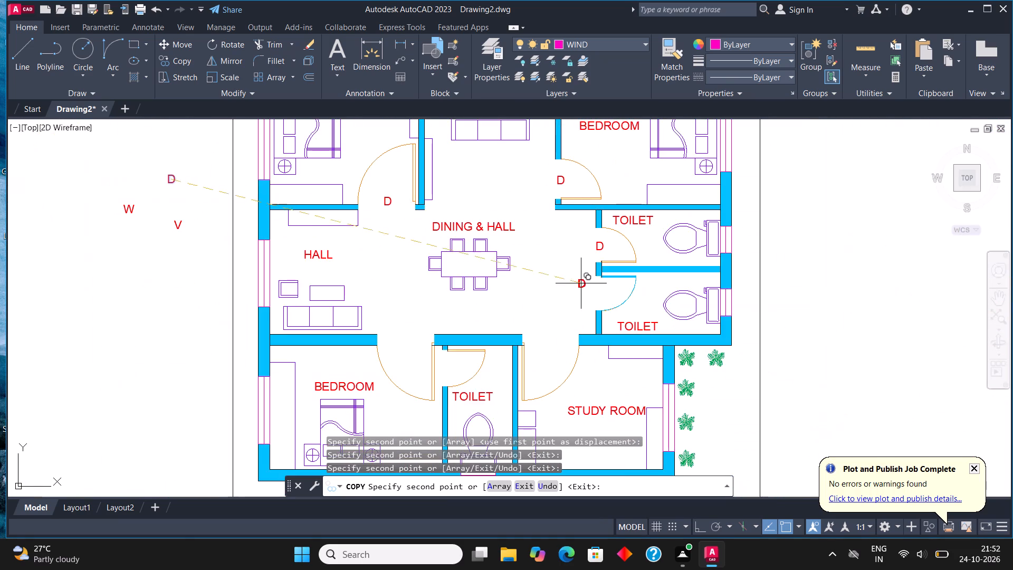
scroll(583, 291, up, 2)
click(620, 284)
Place copies of the D tag at the STUDY ROOM, lower toilet and lower-left bedroom doors, and finish copying.
scroll(566, 248, down, 3)
scroll(557, 345, up, 3)
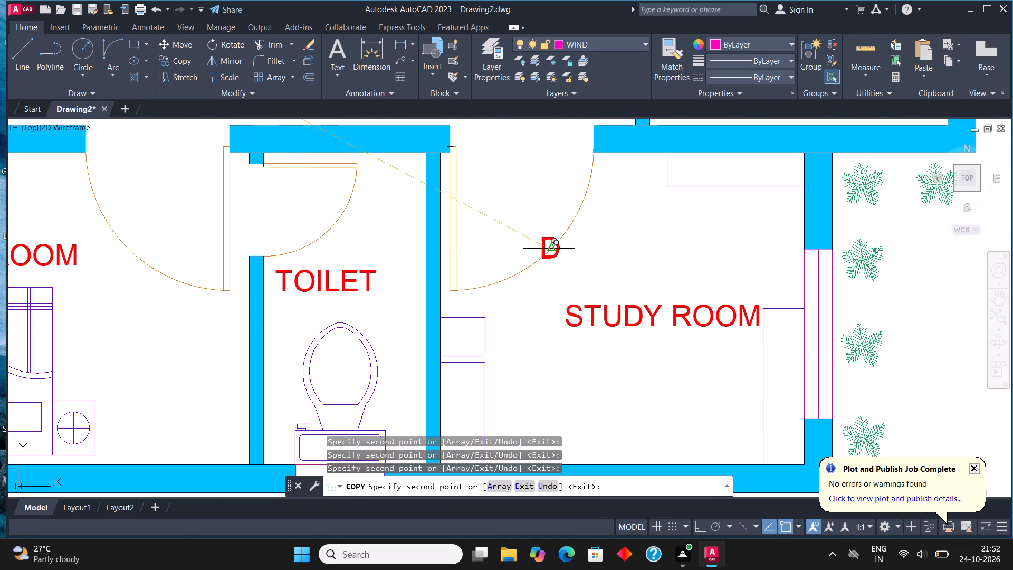
click(514, 152)
middle_drag(432, 235, 586, 329)
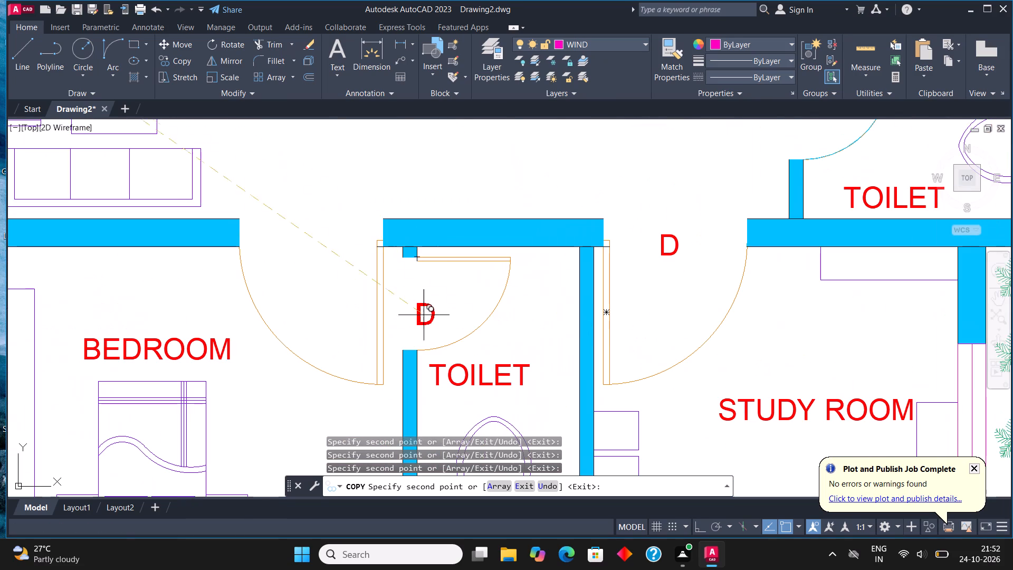
click(416, 299)
click(309, 242)
scroll(416, 241, down, 3)
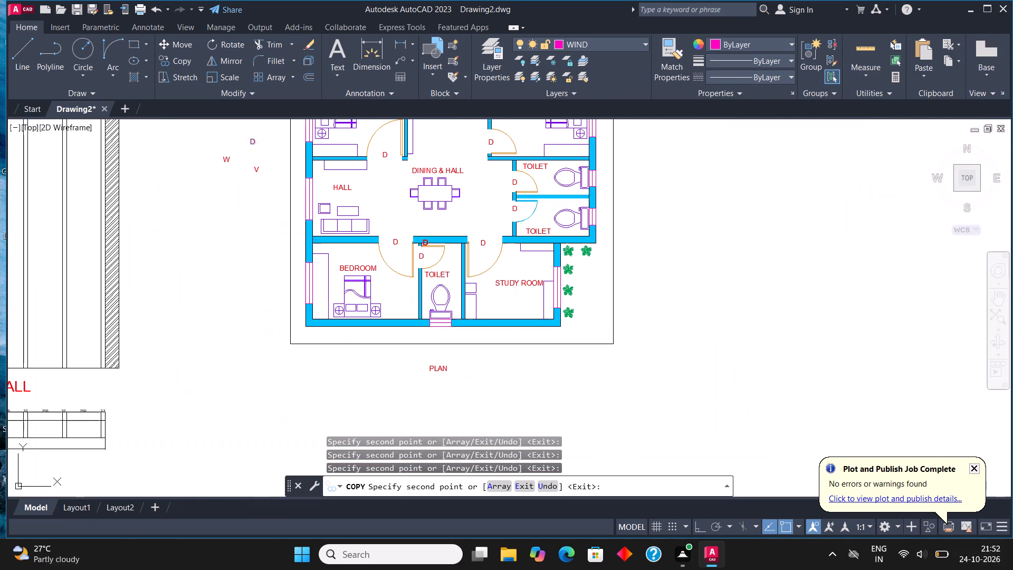
middle_drag(450, 307, 483, 402)
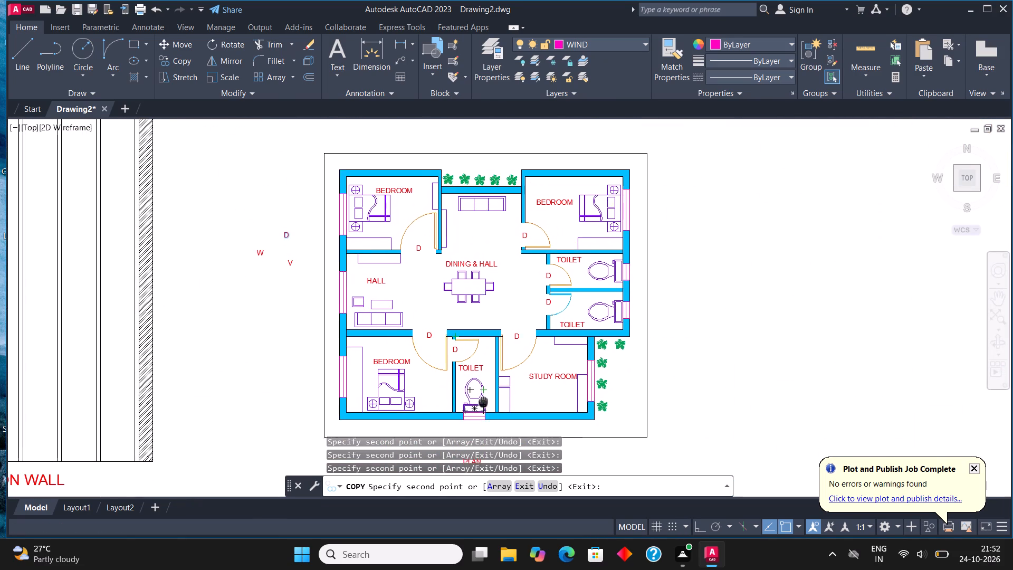
middle_drag(483, 402, 483, 403)
key(Escape)
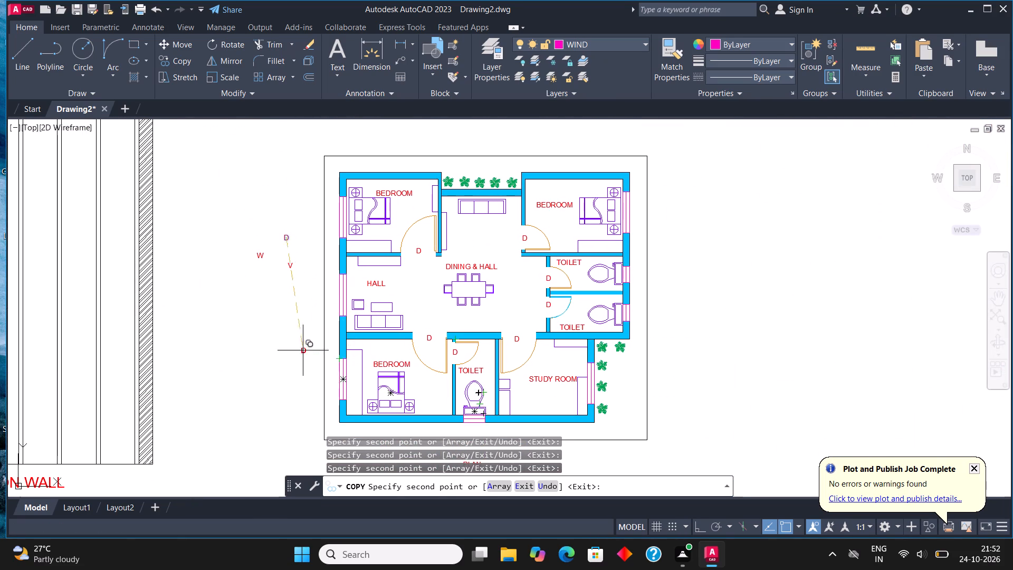
Copy the W tag from beside the plan to the outer side of the upper-left bedroom's window.
scroll(263, 254, up, 2)
click(237, 273)
click(171, 232)
click(264, 250)
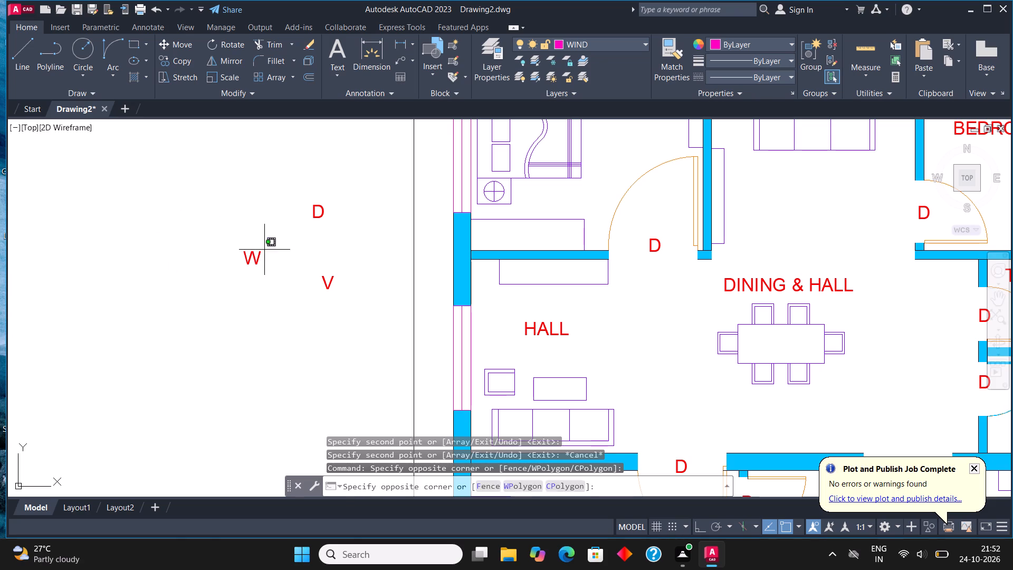
drag(247, 259, 239, 268)
click(174, 58)
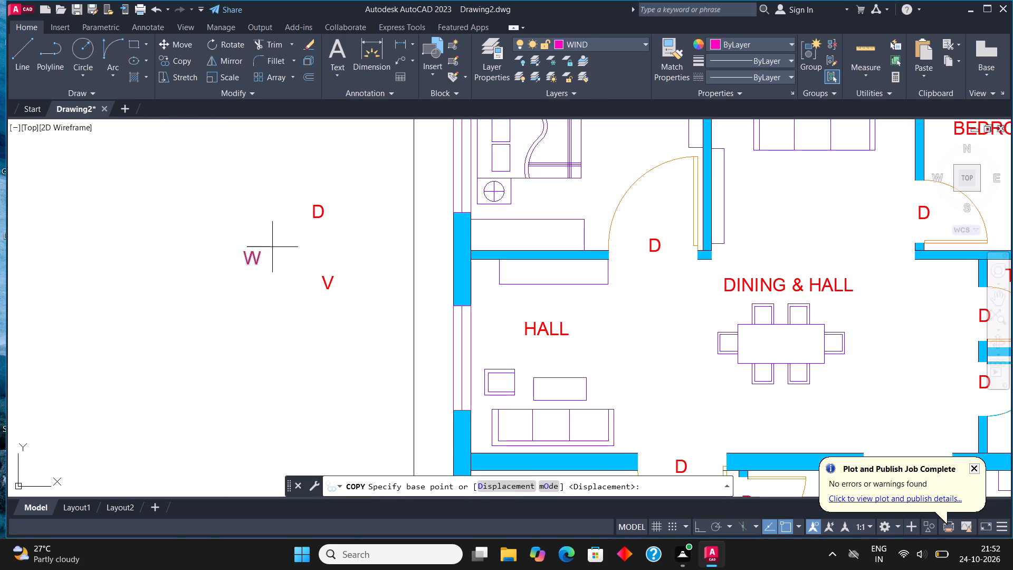
click(250, 262)
scroll(318, 408, down, 2)
scroll(375, 306, up, 4)
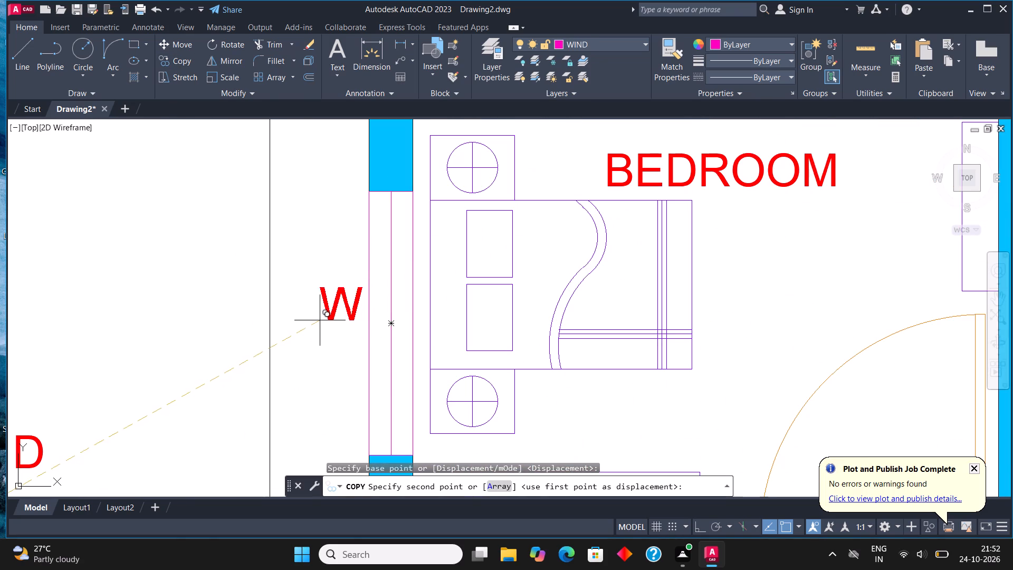
click(318, 324)
Place copies of the W tag outside the HALL window and the lower-left bedroom window.
scroll(367, 287, down, 3)
scroll(354, 347, up, 1)
middle_drag(355, 358, 409, 248)
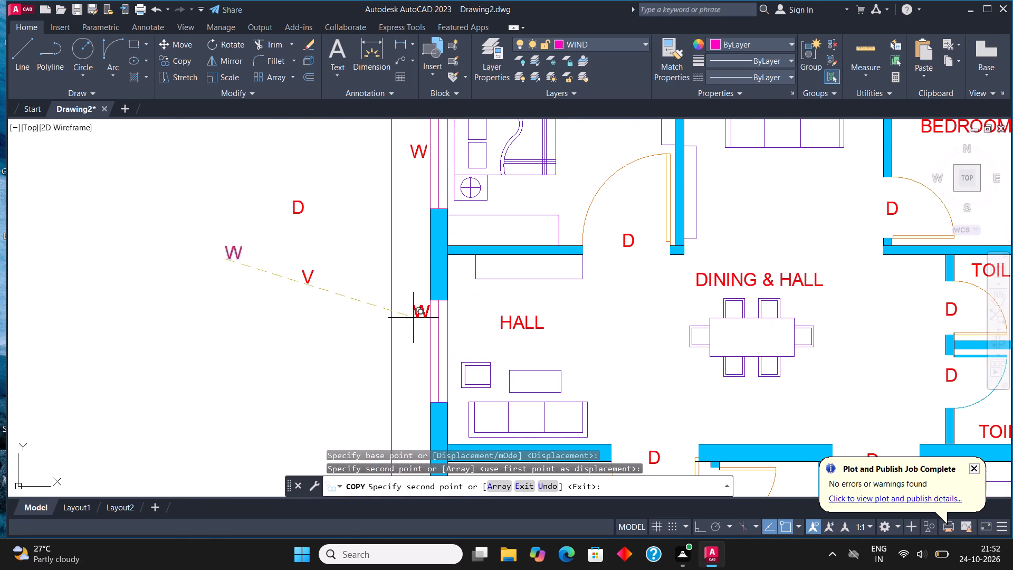
click(407, 357)
scroll(430, 255, down, 4)
scroll(431, 309, up, 3)
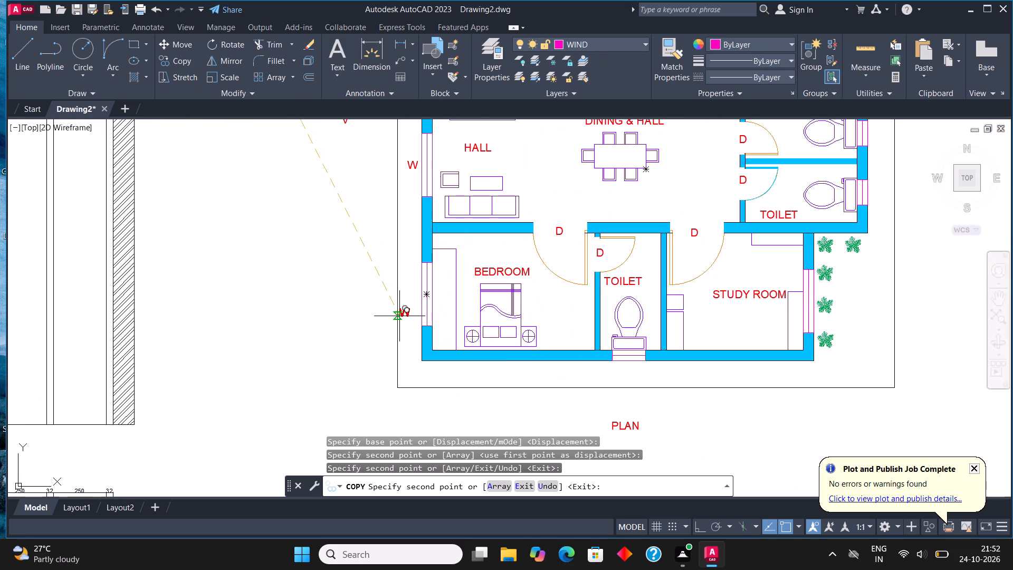
click(406, 301)
Place copies of the W tag outside the STUDY ROOM and upper-right bedroom windows, and finish copying.
scroll(575, 403, down, 1)
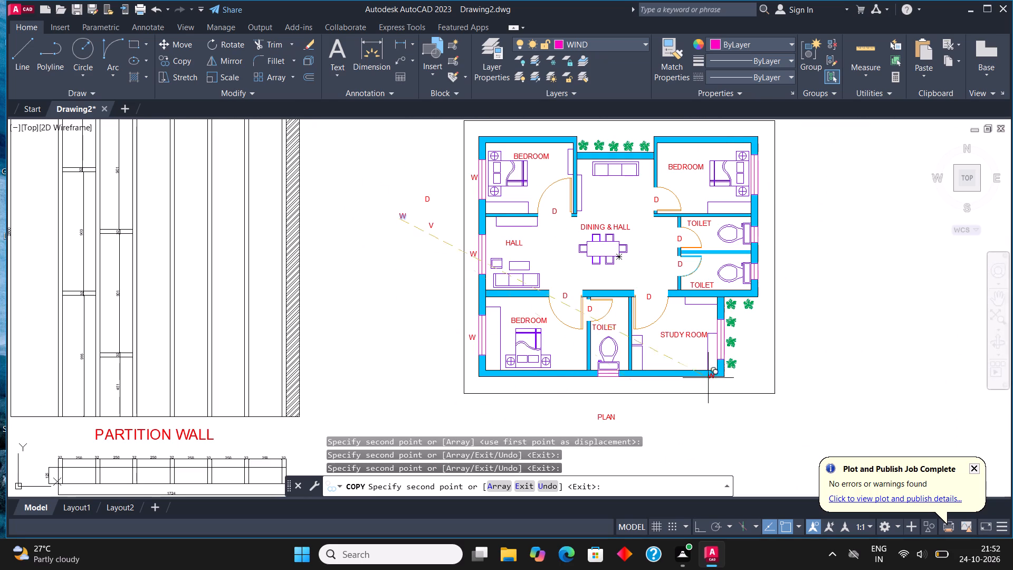
scroll(734, 351, up, 4)
click(659, 282)
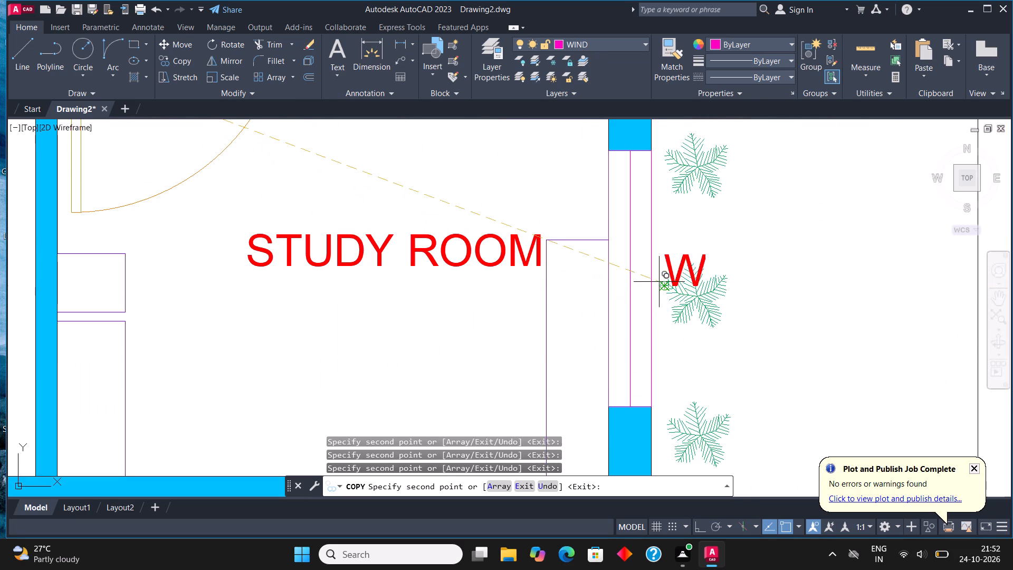
scroll(607, 405, down, 4)
scroll(649, 234, up, 4)
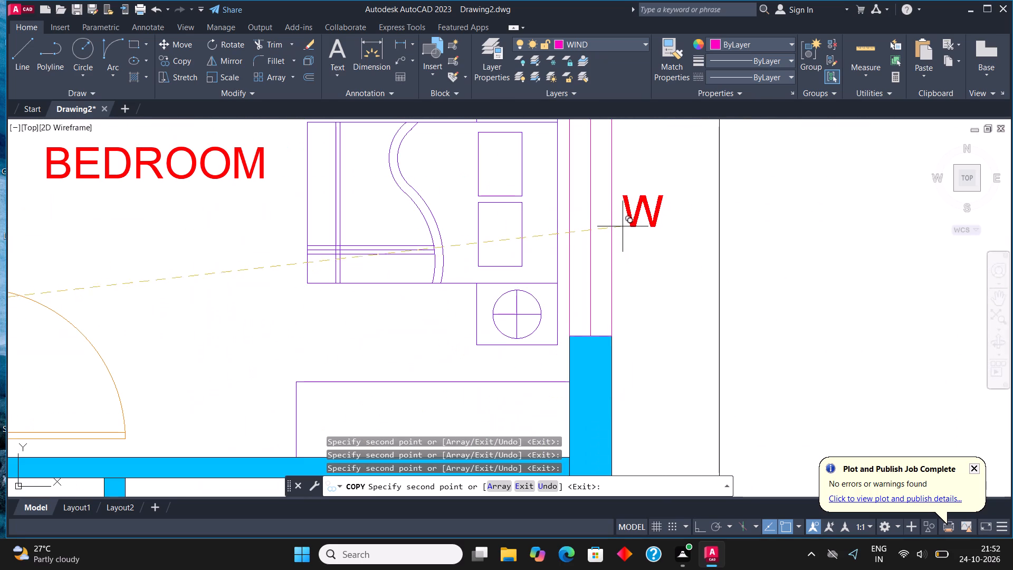
click(622, 218)
scroll(631, 260, down, 3)
key(Escape)
scroll(559, 289, down, 1)
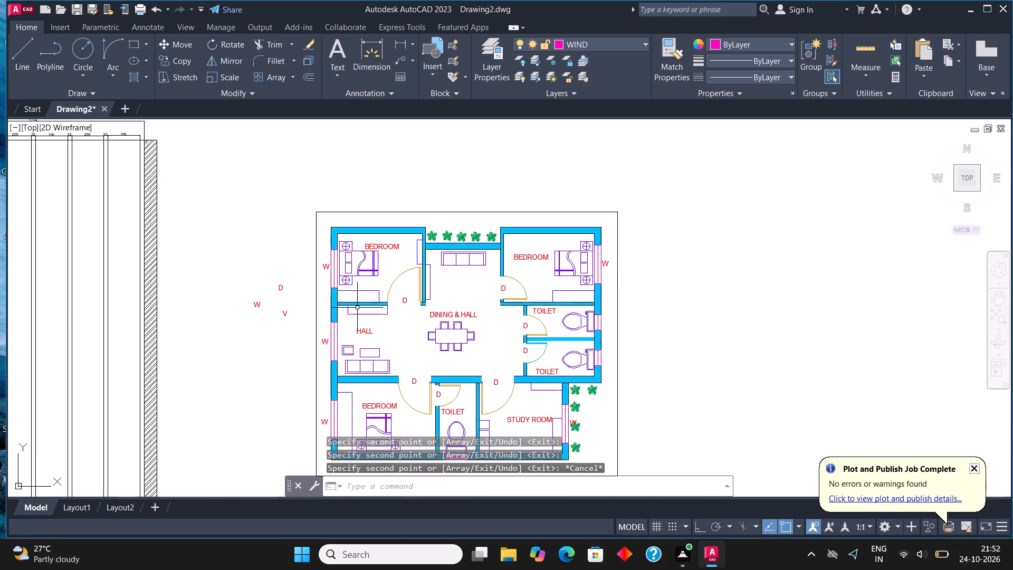
Copy the V tag from beside the plan to just below the lower toilet's ventilator opening.
scroll(288, 334, up, 2)
click(272, 284)
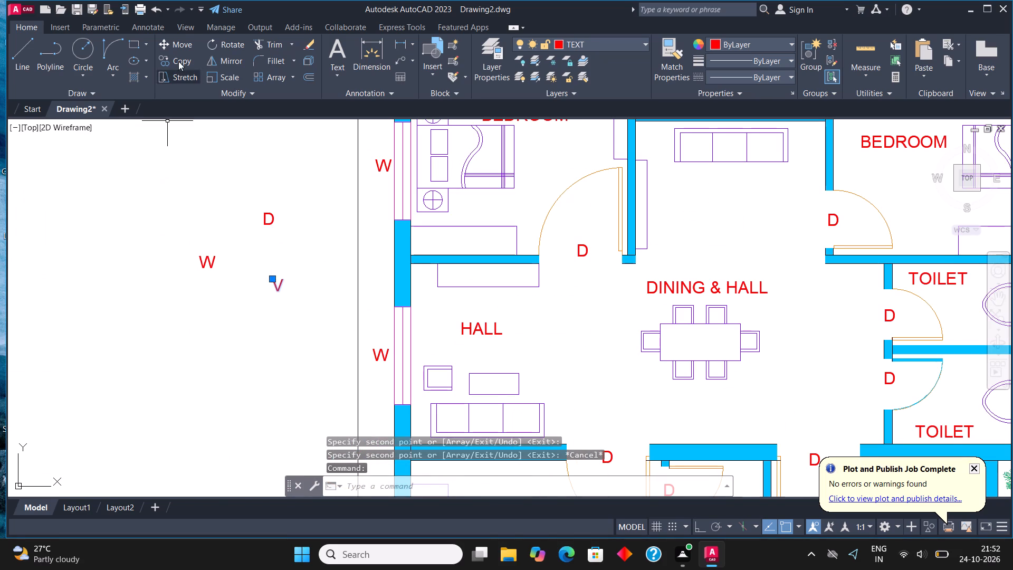
click(180, 60)
scroll(270, 290, up, 1)
click(271, 282)
scroll(394, 231, down, 3)
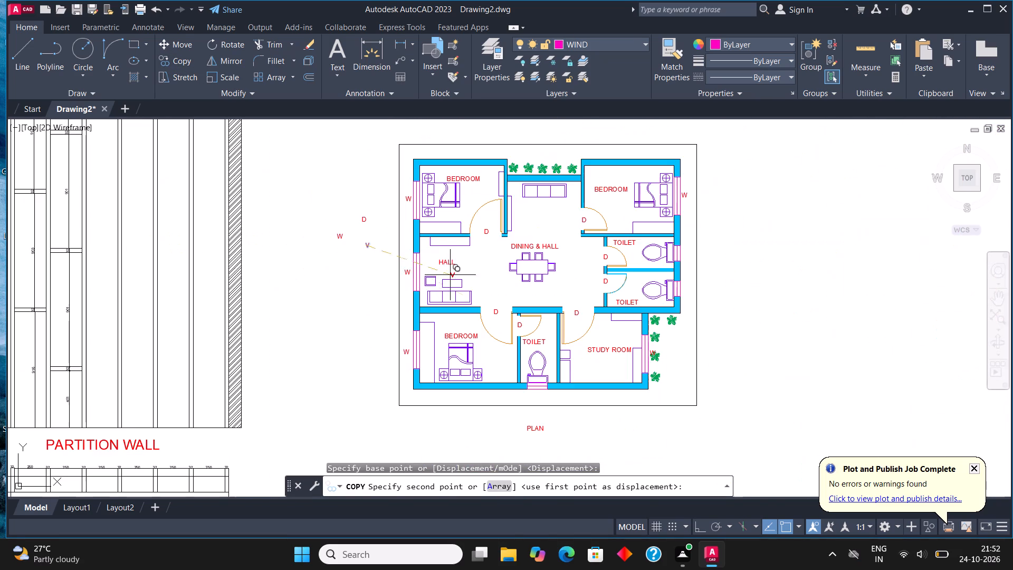
scroll(544, 398, up, 4)
click(479, 376)
Place copies of the V tag outside the ventilators of both right-hand toilets, and finish copying.
scroll(479, 382, down, 3)
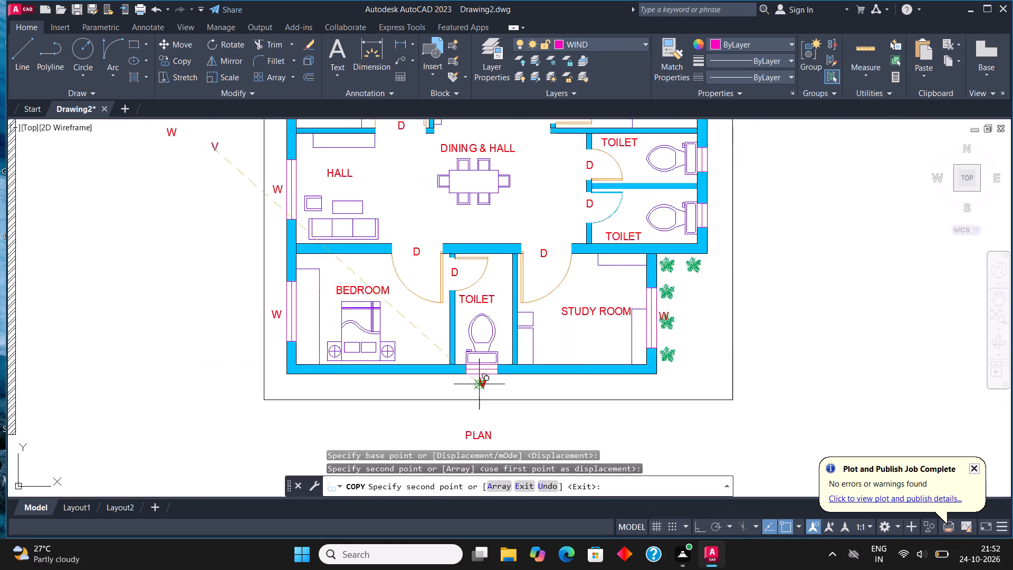
scroll(479, 385, down, 1)
scroll(620, 269, up, 4)
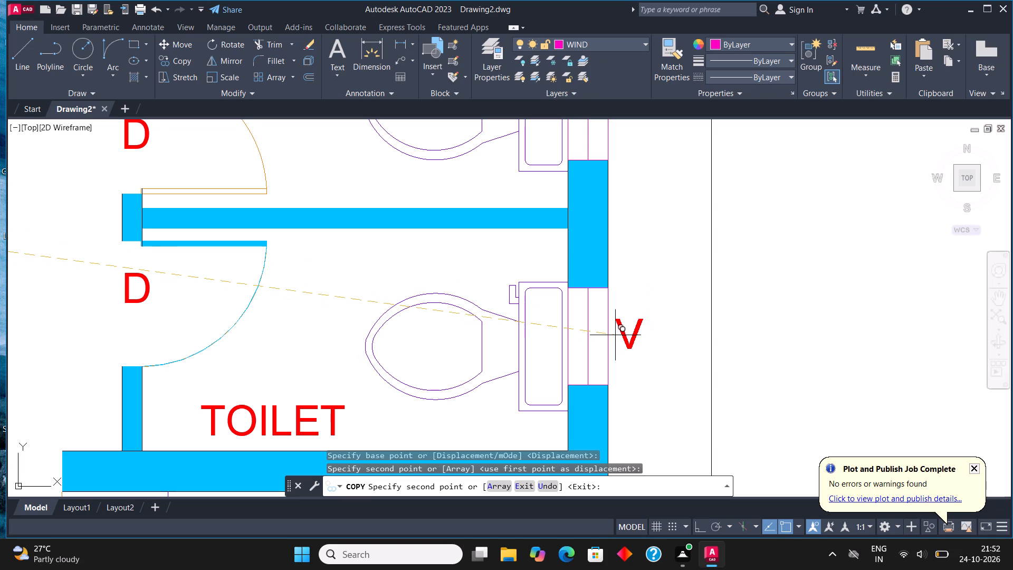
click(615, 335)
middle_drag(615, 281, 619, 372)
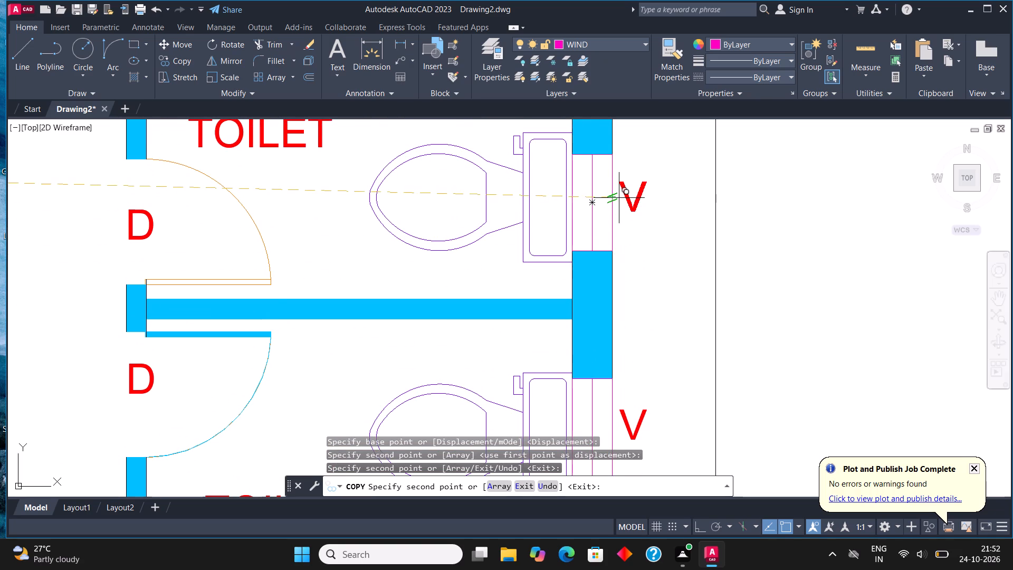
click(619, 198)
scroll(534, 282, down, 3)
key(Escape)
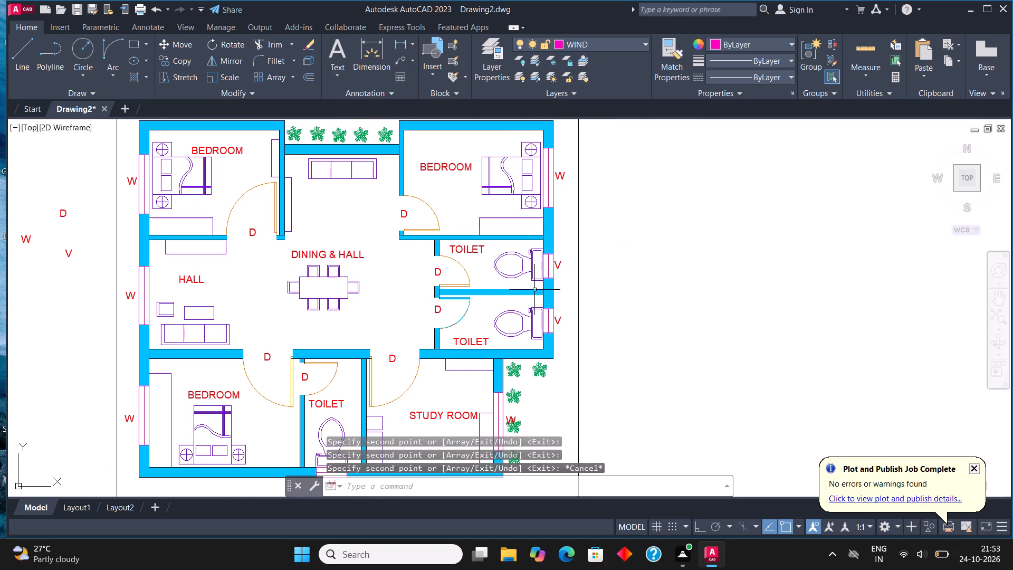
Erase the leftover D, W and V source tags beside the plan.
scroll(534, 290, down, 1)
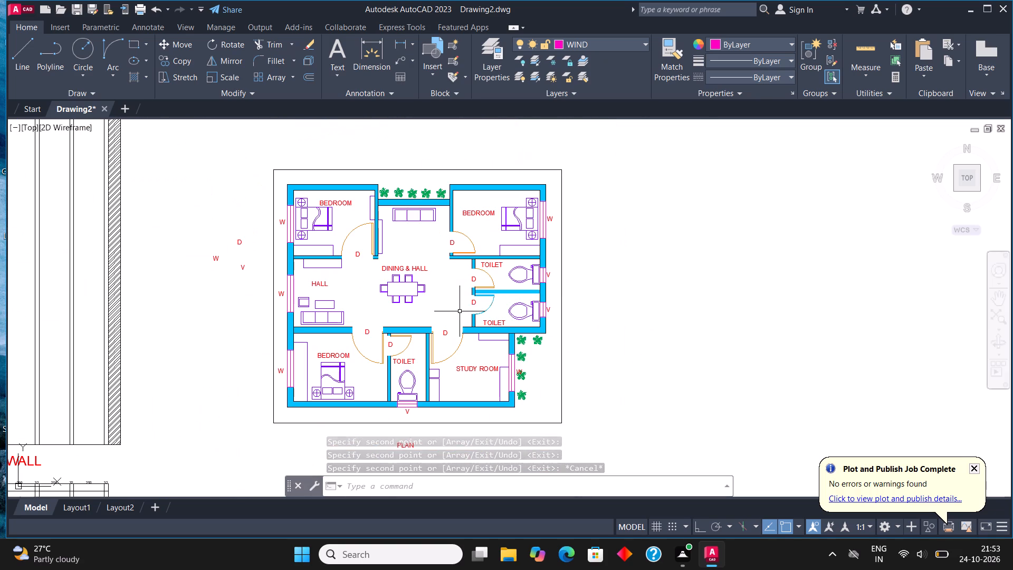
middle_drag(458, 323, 527, 324)
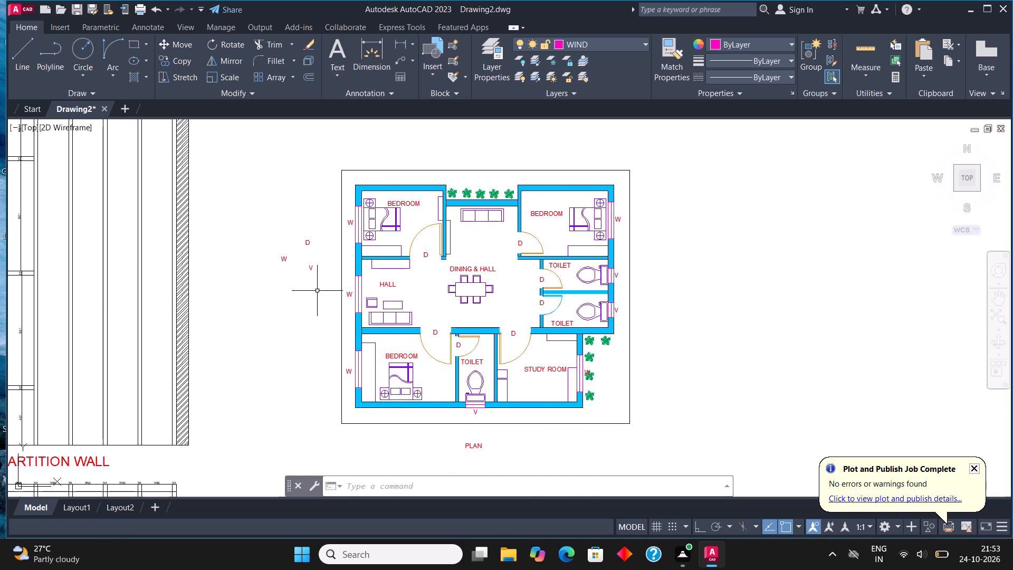
drag(318, 291, 316, 286)
click(277, 199)
key(Delete)
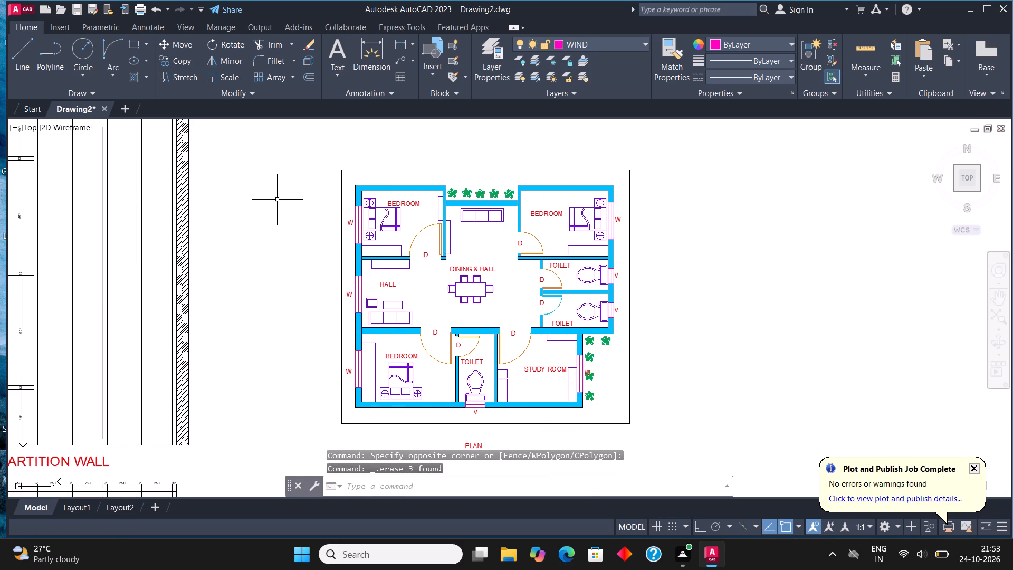
Move the outer boundary rectangle around the floor plan onto the WALL layer.
scroll(382, 249, down, 1)
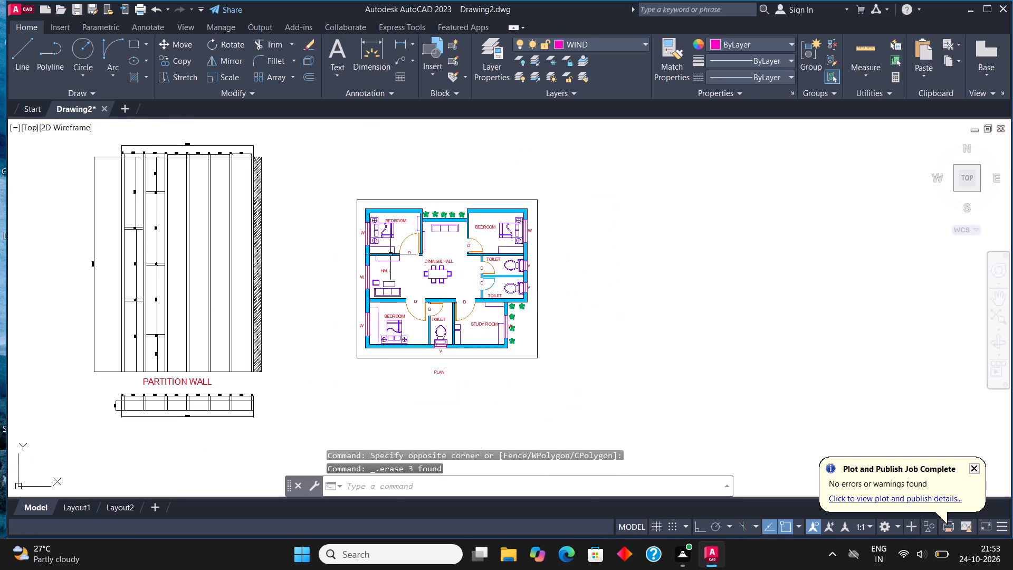
scroll(375, 244, up, 1)
click(342, 243)
click(348, 264)
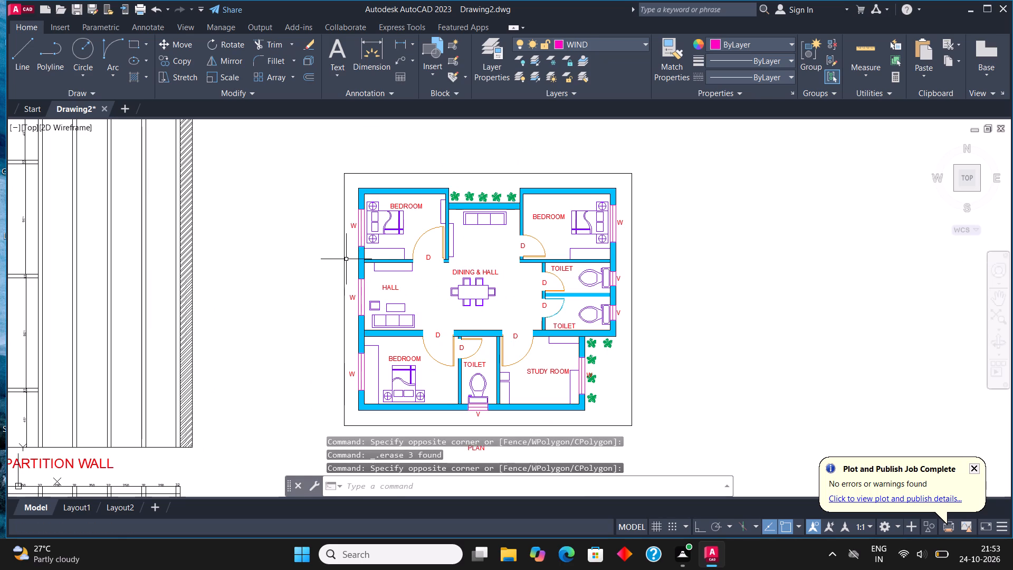
click(346, 259)
click(606, 45)
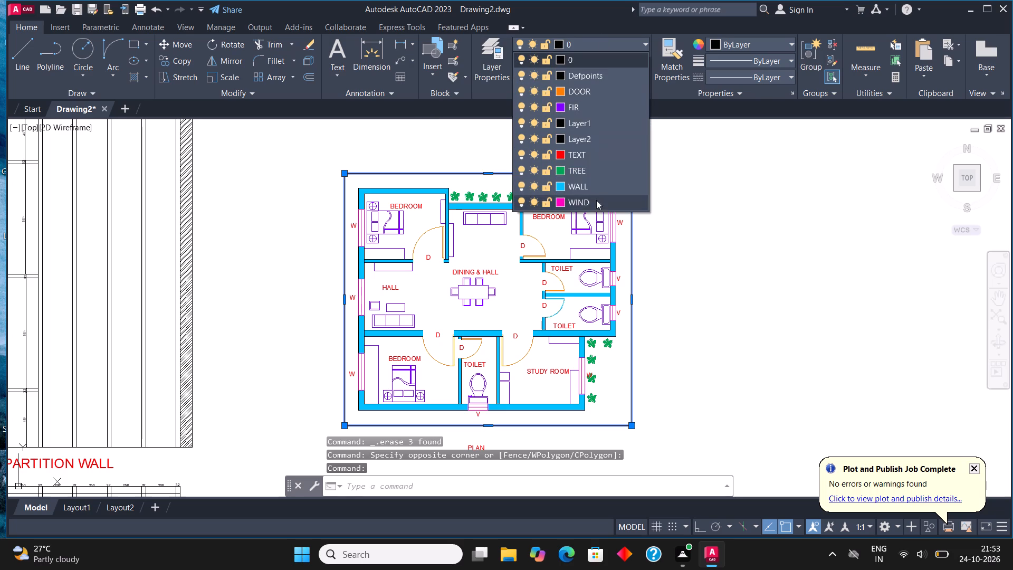
click(596, 186)
scroll(562, 247, down, 2)
key(Escape)
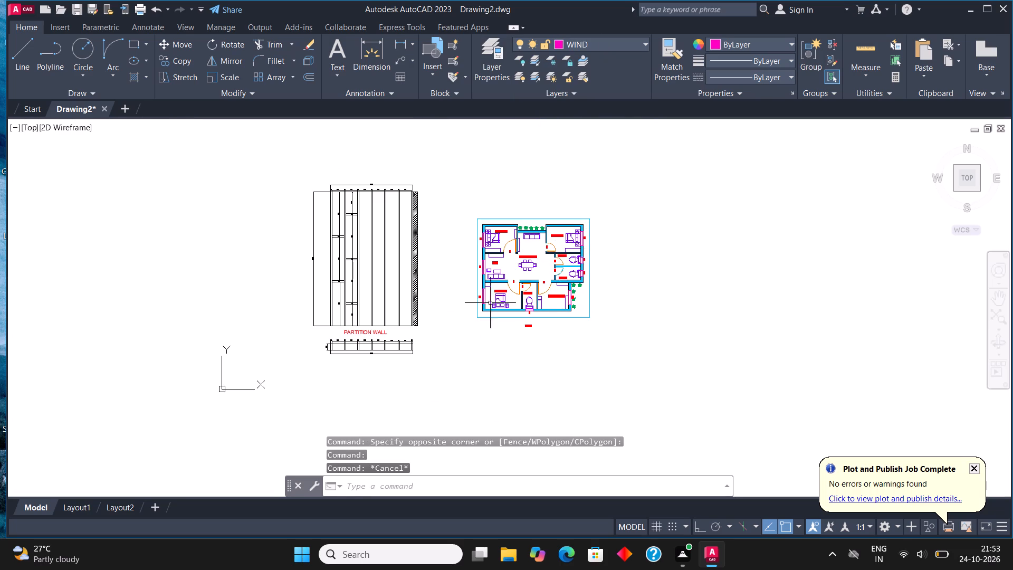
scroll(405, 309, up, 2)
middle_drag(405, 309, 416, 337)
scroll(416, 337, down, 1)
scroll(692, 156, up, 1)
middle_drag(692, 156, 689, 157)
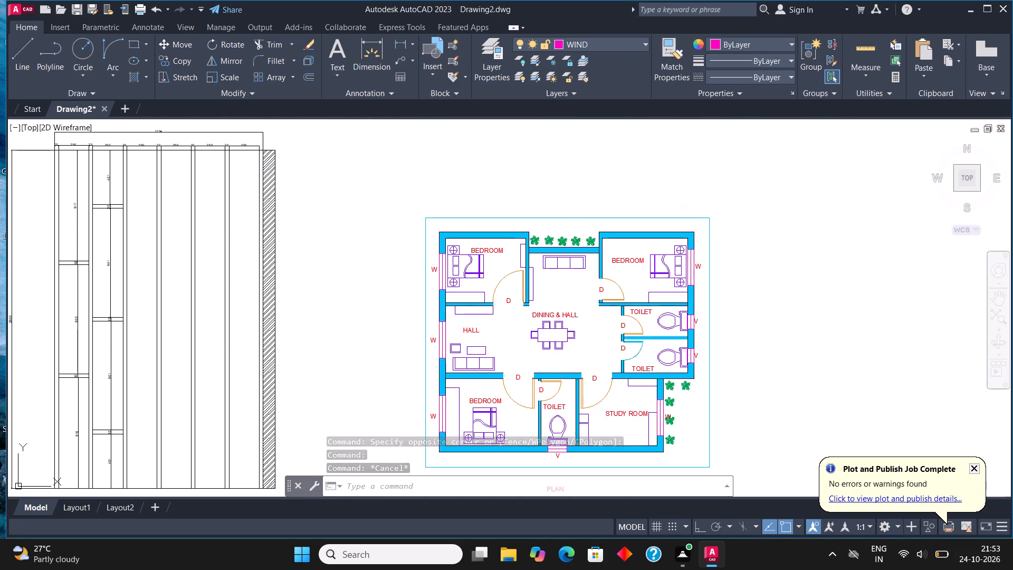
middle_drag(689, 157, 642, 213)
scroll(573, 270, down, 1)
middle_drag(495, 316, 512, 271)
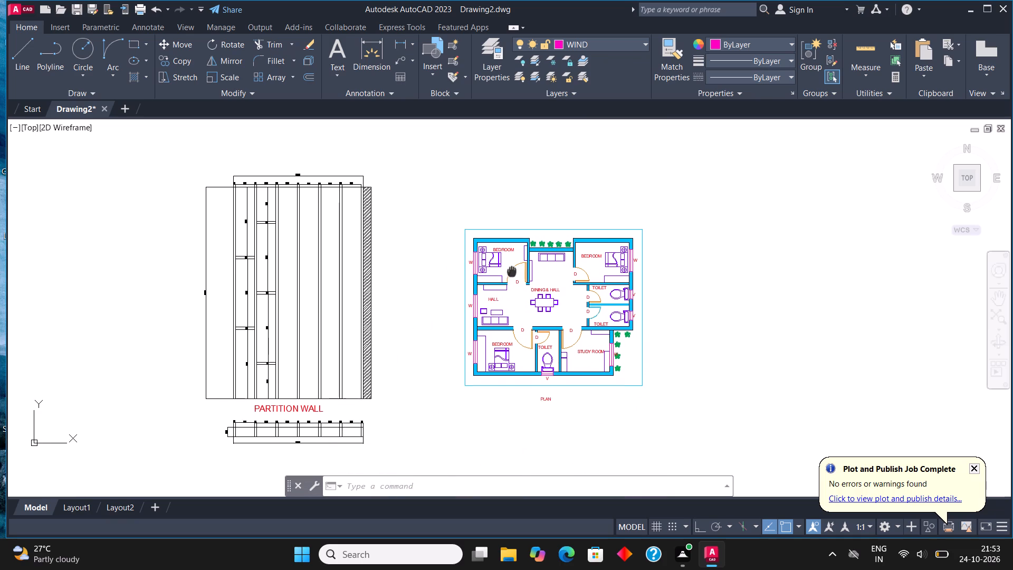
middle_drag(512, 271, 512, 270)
Move the PLAN title slightly up and to the right, keeping it beneath the floor plan's boundary.
scroll(549, 404, up, 3)
click(513, 355)
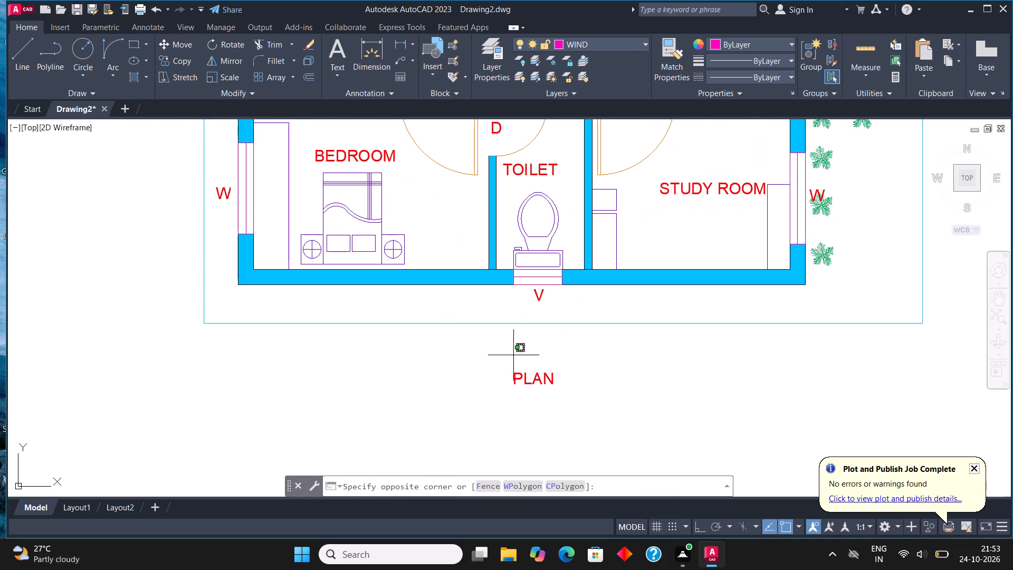
click(483, 420)
click(559, 409)
click(496, 344)
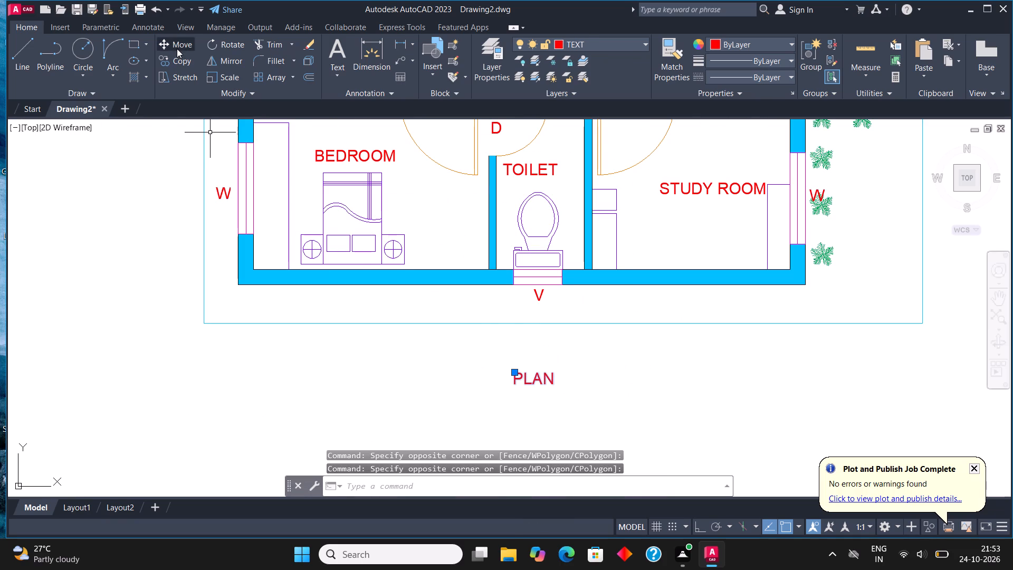
click(177, 49)
scroll(374, 320, down, 2)
scroll(448, 354, up, 2)
click(437, 340)
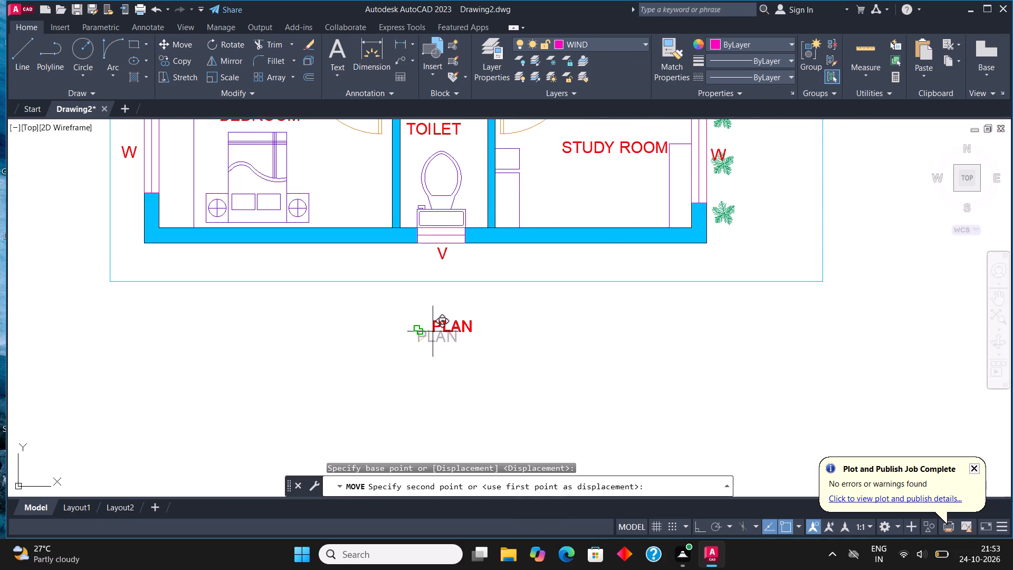
click(433, 331)
In Layout1, zoom the viewport to a window around the partition wall and floor plan, and return to paper space.
scroll(456, 363, down, 4)
middle_drag(439, 369, 464, 362)
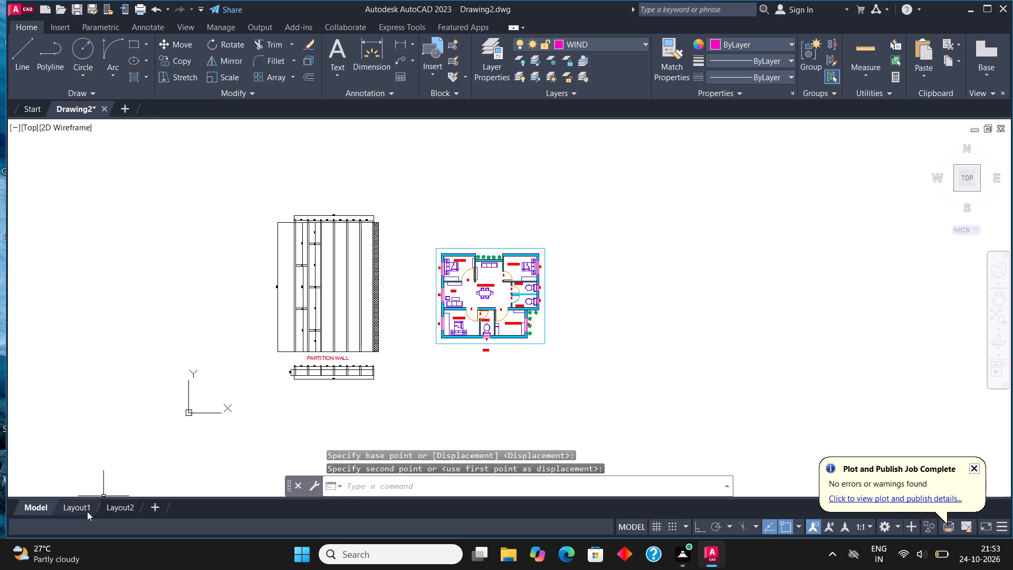
click(80, 500)
double_click(460, 307)
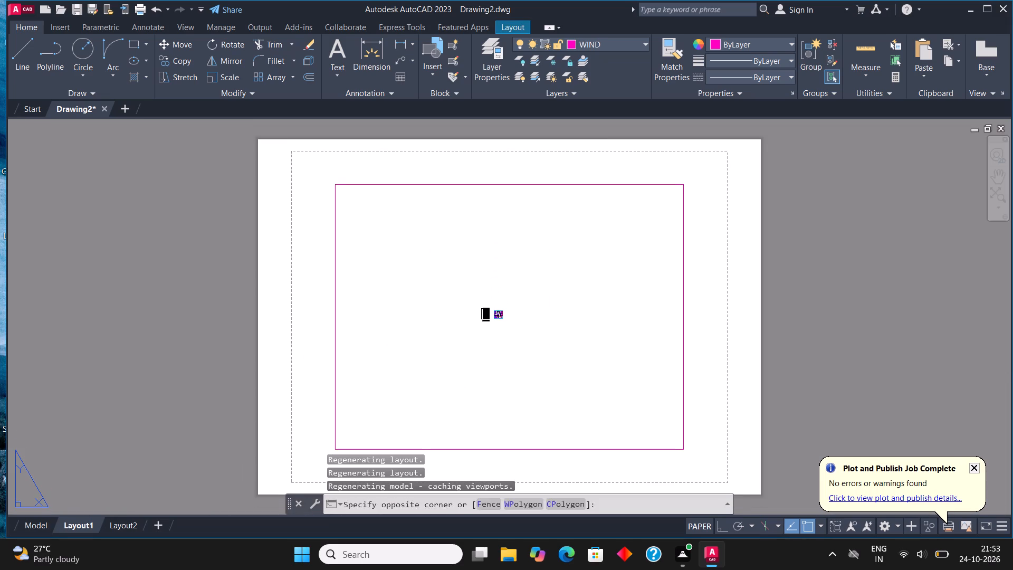
scroll(489, 300, up, 4)
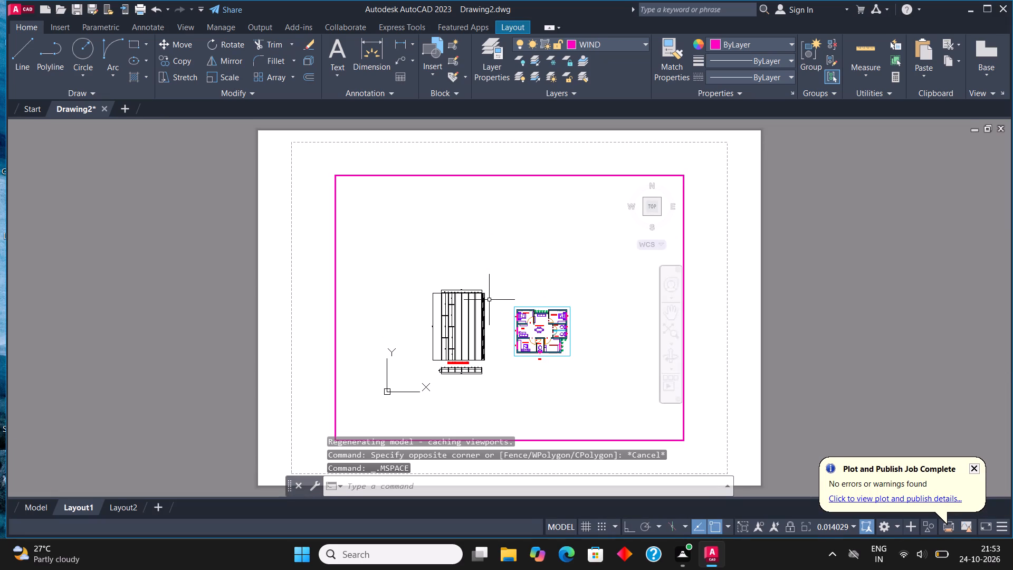
key(z)
key(Return)
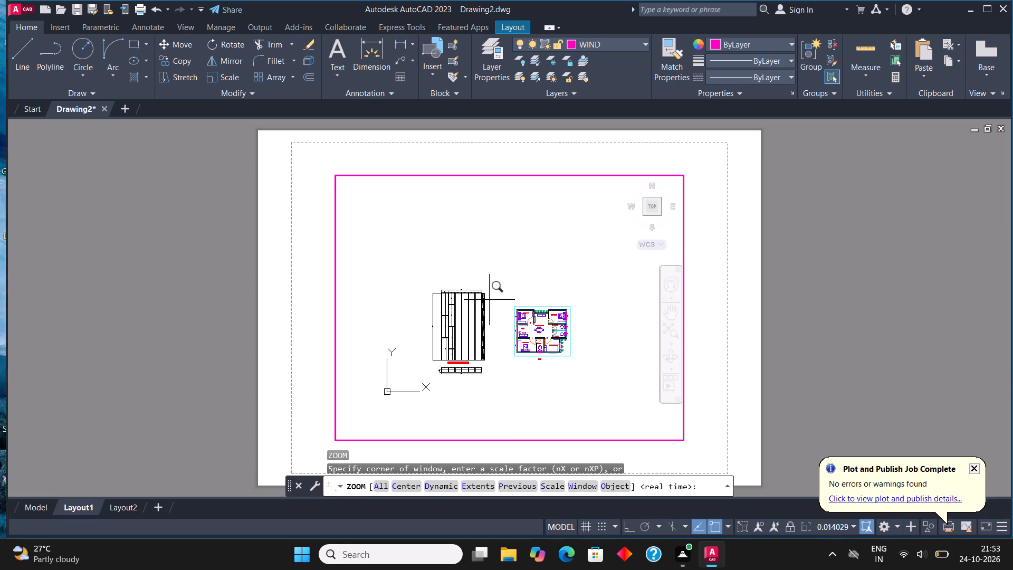
click(425, 280)
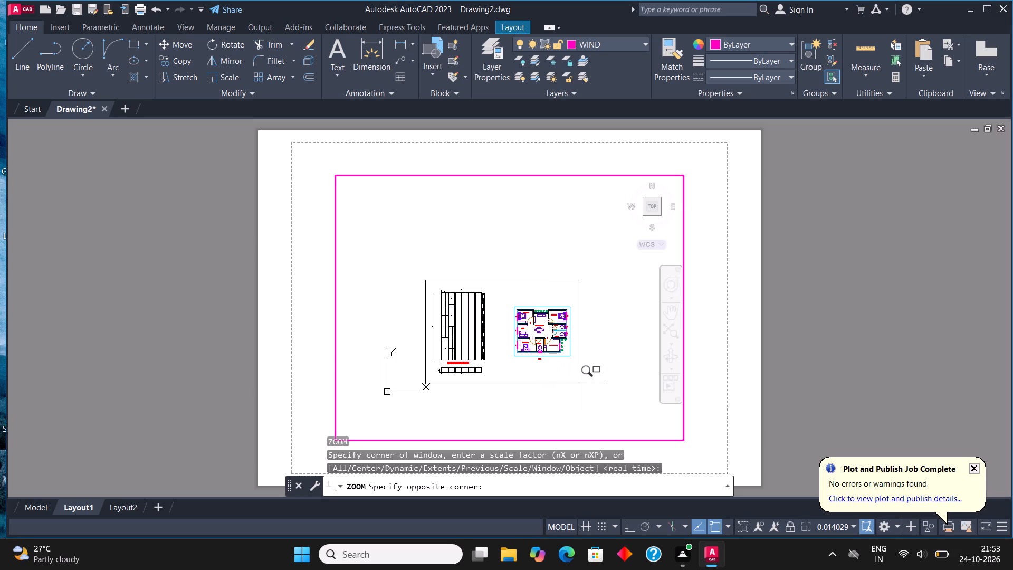
click(579, 384)
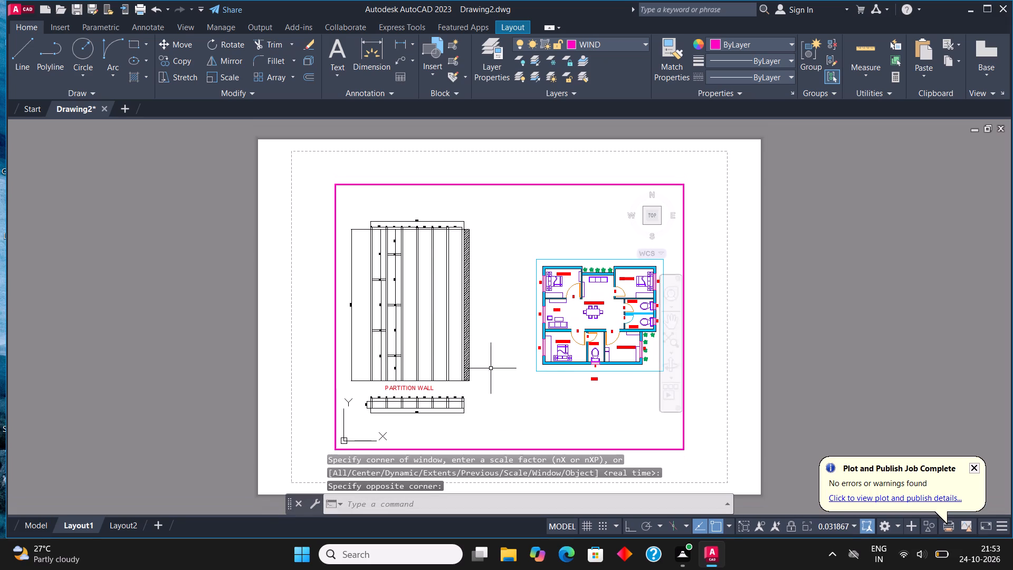
key(Escape)
double_click(274, 286)
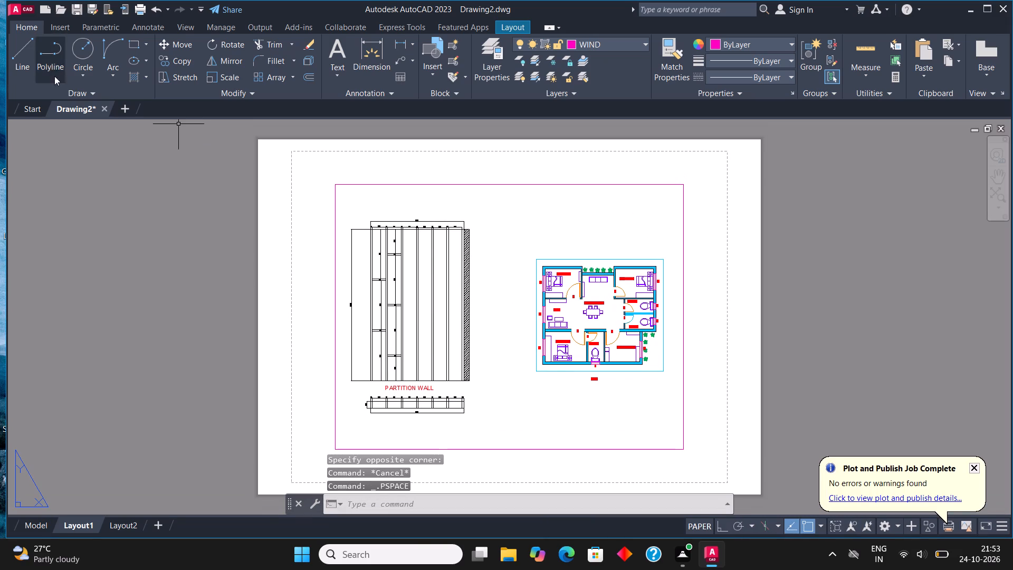
Save the drawing as WARDB 2 in the Downloads folder, in AutoCAD 2018 Drawing format.
click(12, 1)
click(12, 5)
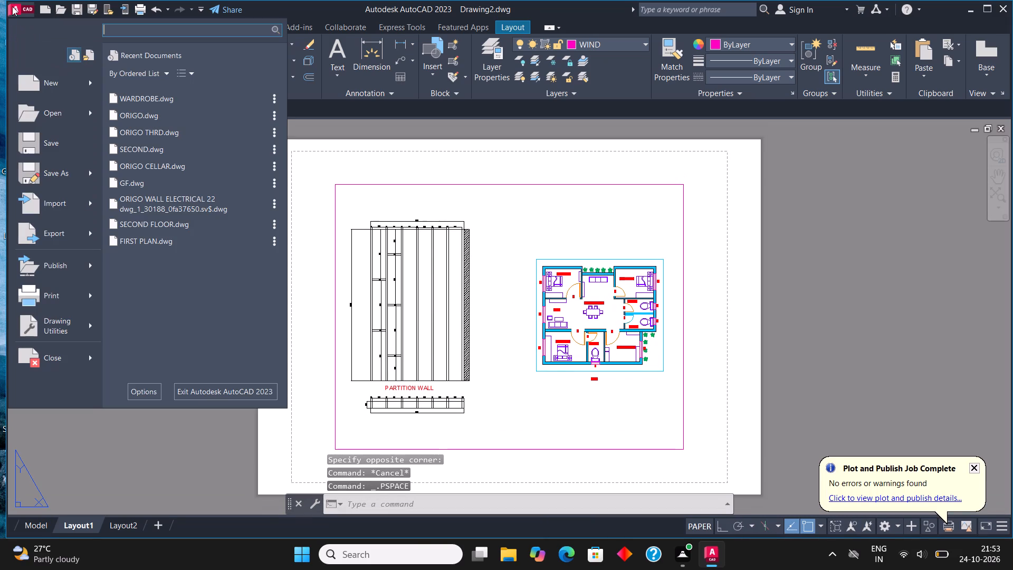
click(58, 149)
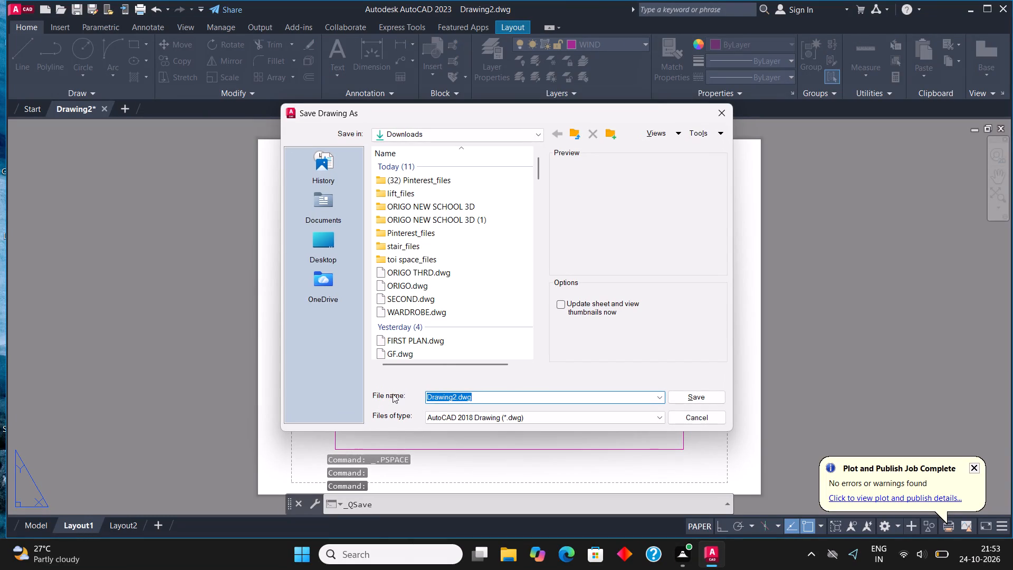
text(WA)
text(RDB 2)
scroll(393, 394, up, 1)
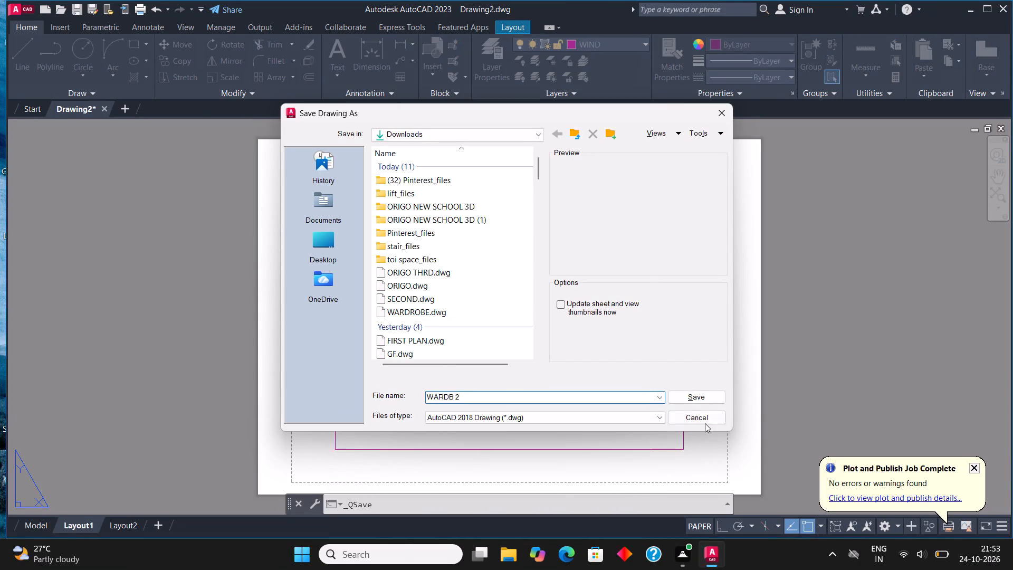
click(704, 395)
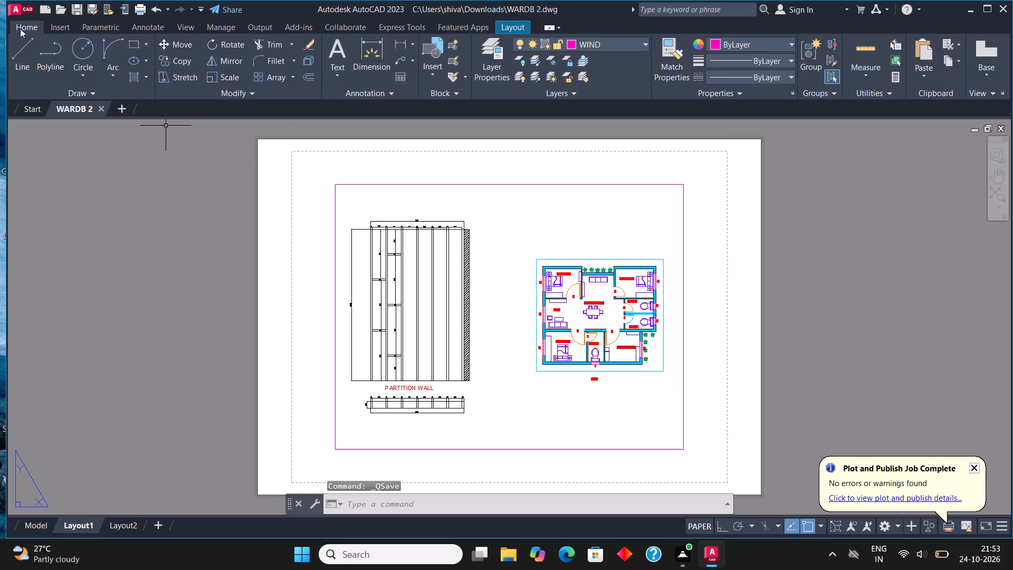
Set up a Layout1 plot with AutoCAD PDF (High Quality Print).pc3 on ISO A4, using the magenta viewport frame as the plot window.
click(18, 10)
click(67, 292)
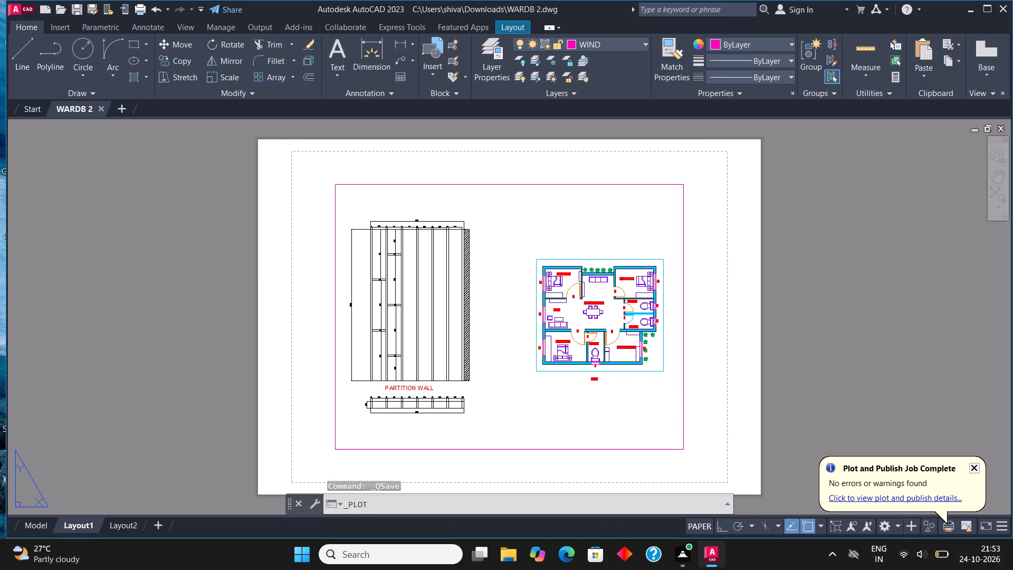
click(415, 182)
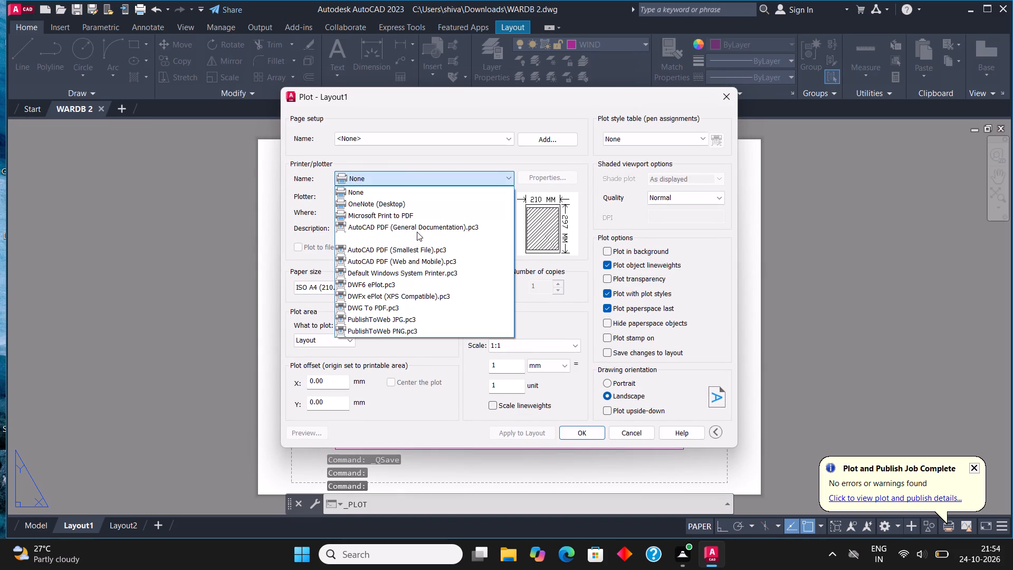
click(426, 236)
click(419, 285)
click(419, 285)
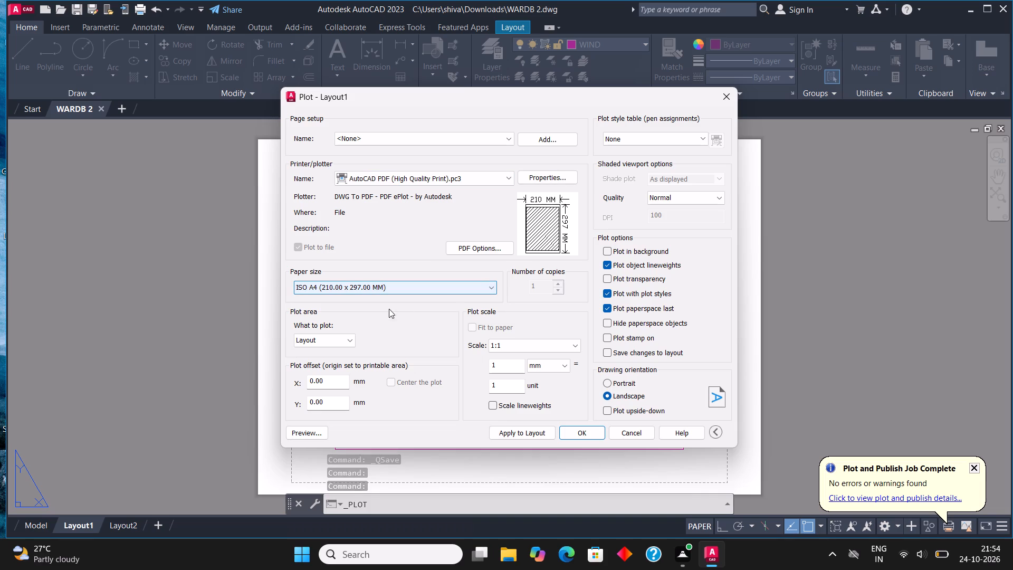
click(333, 338)
click(330, 375)
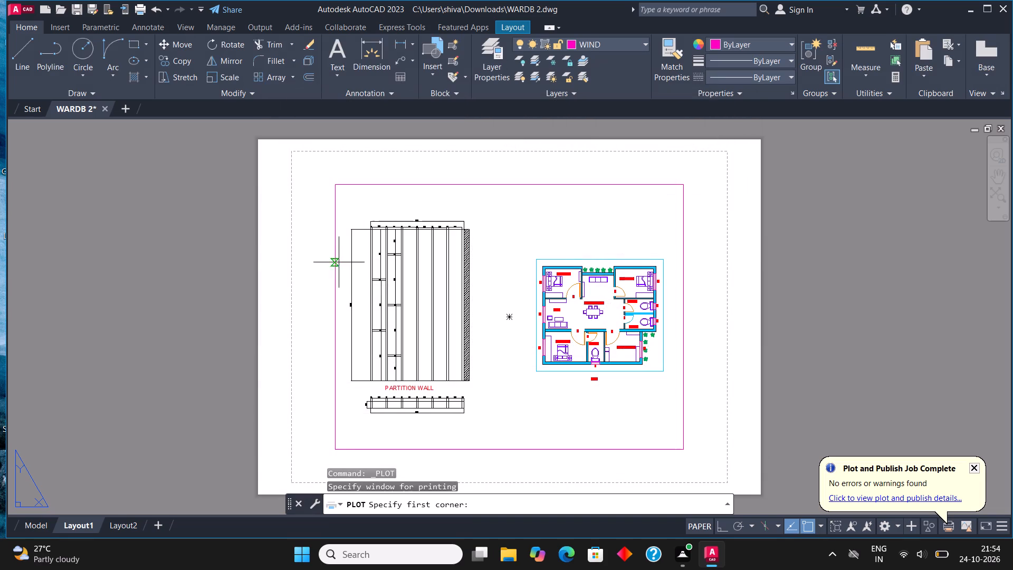
click(336, 185)
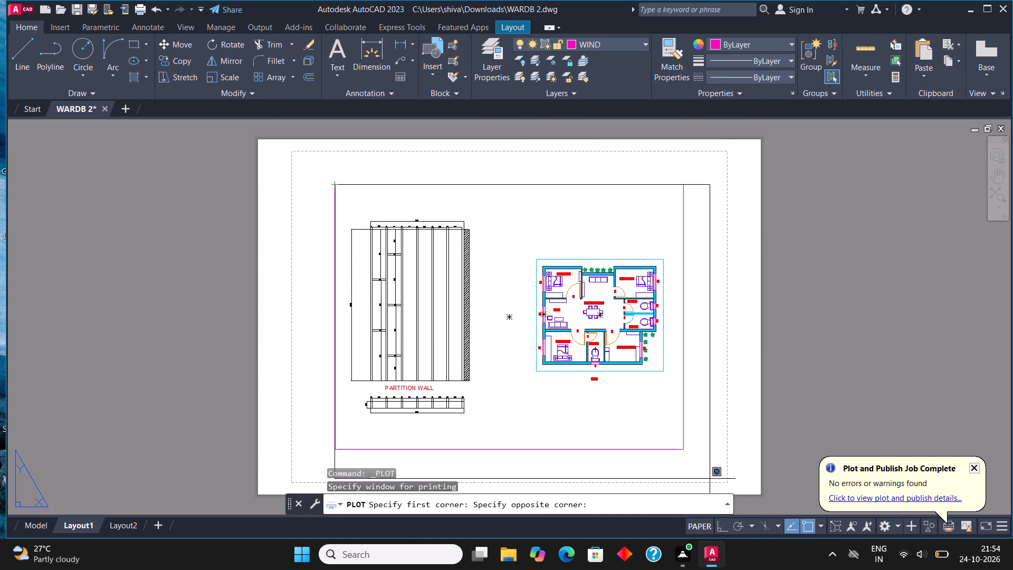
click(684, 454)
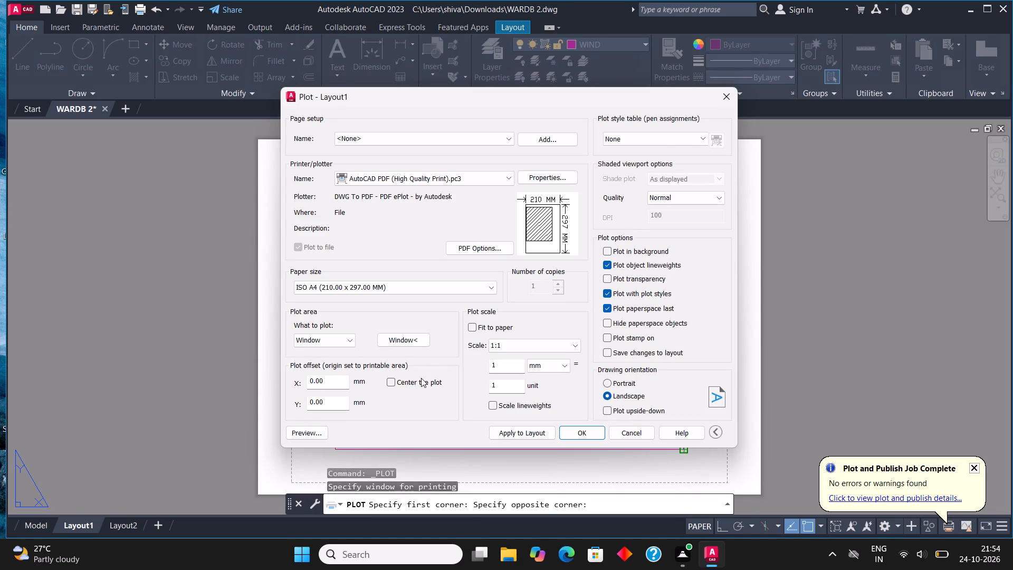
Centre the plot, fit it to the paper, apply this to the layout, plot WARDB 2-Layout1.pdf to Downloads, and close the PDF.
click(390, 379)
click(476, 327)
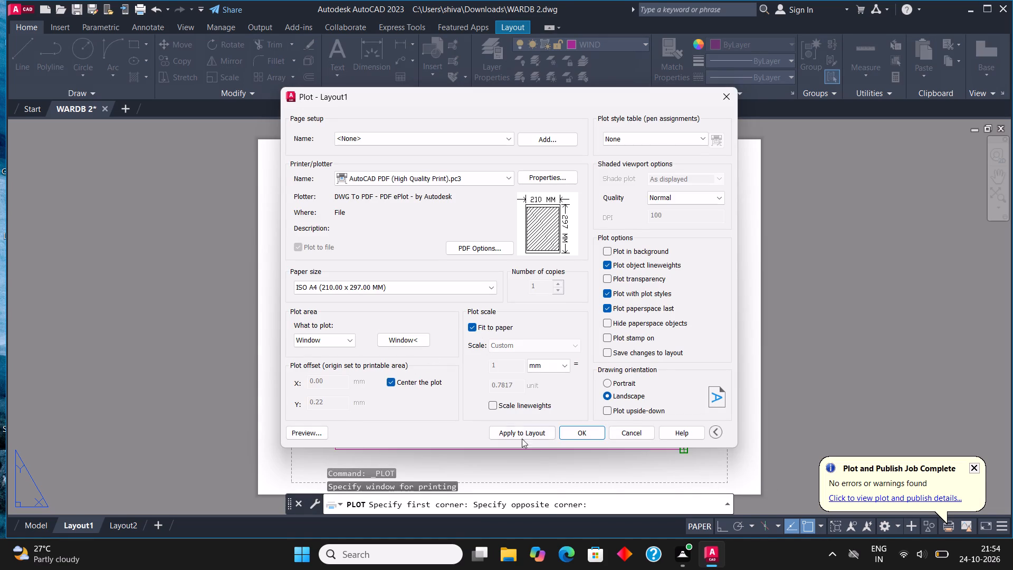
click(524, 434)
click(574, 433)
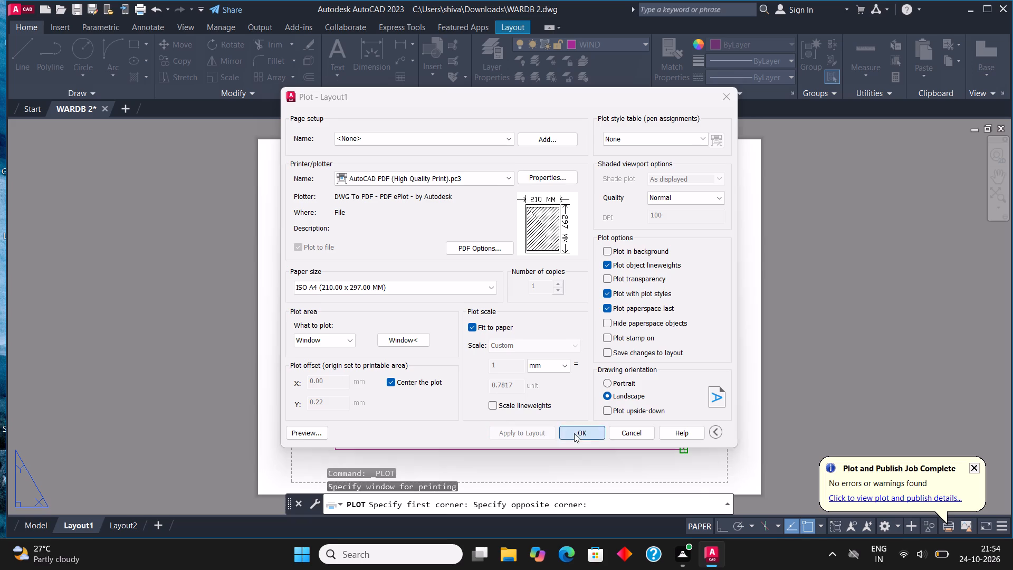
click(696, 394)
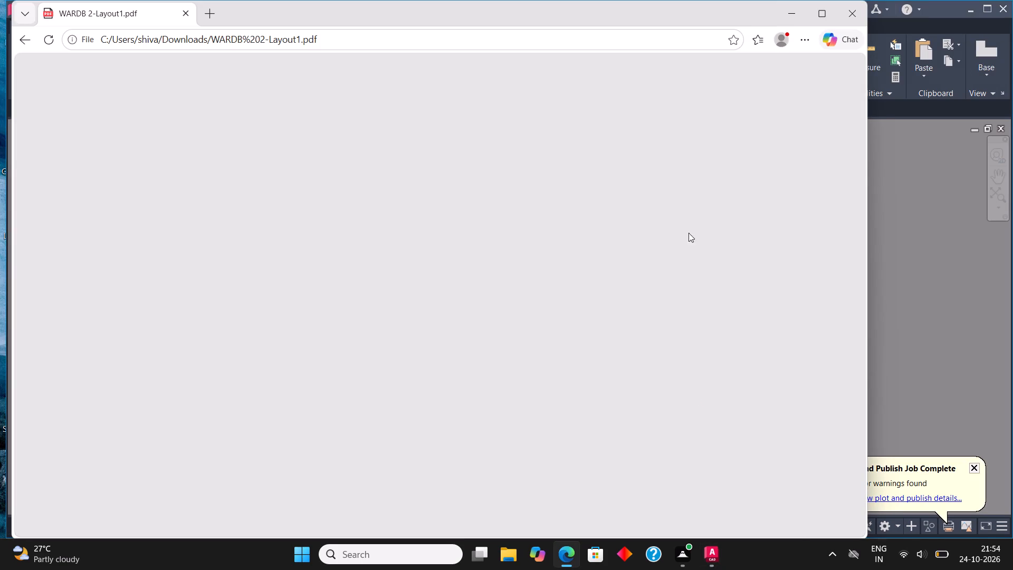
click(844, 23)
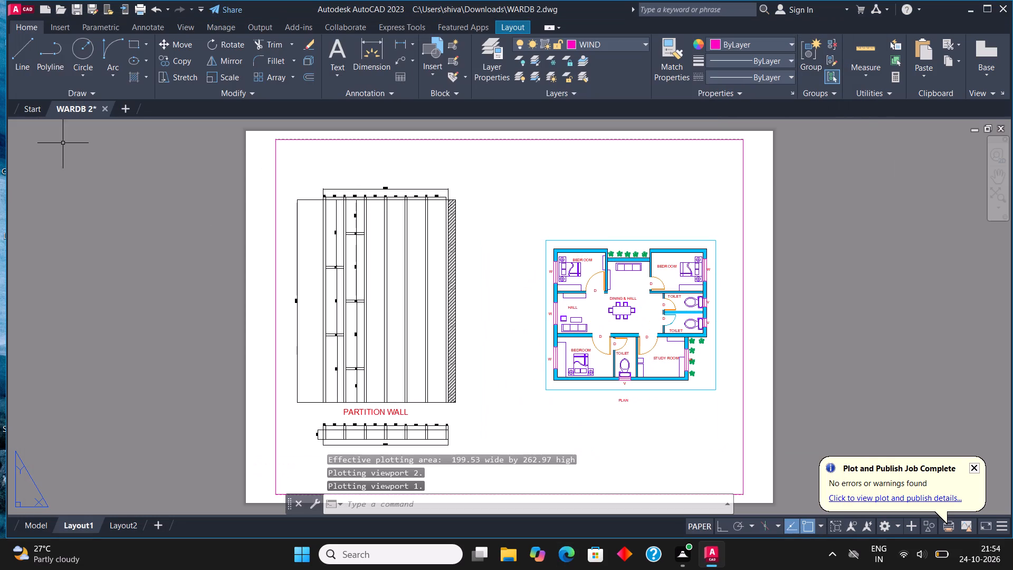
Export the current layout as the DWF file WARDB 2 in the Downloads folder.
click(17, 2)
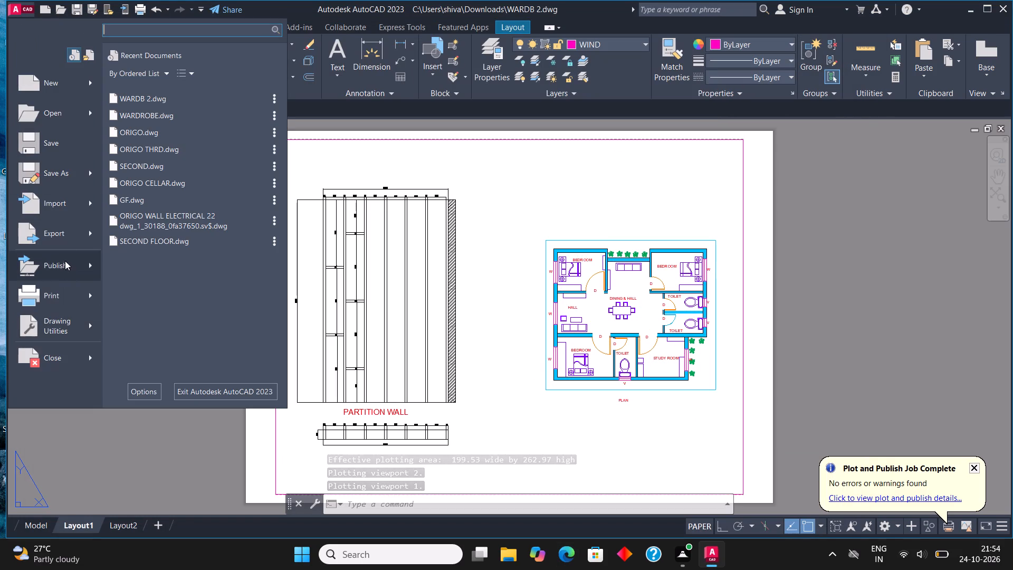
click(56, 230)
click(187, 107)
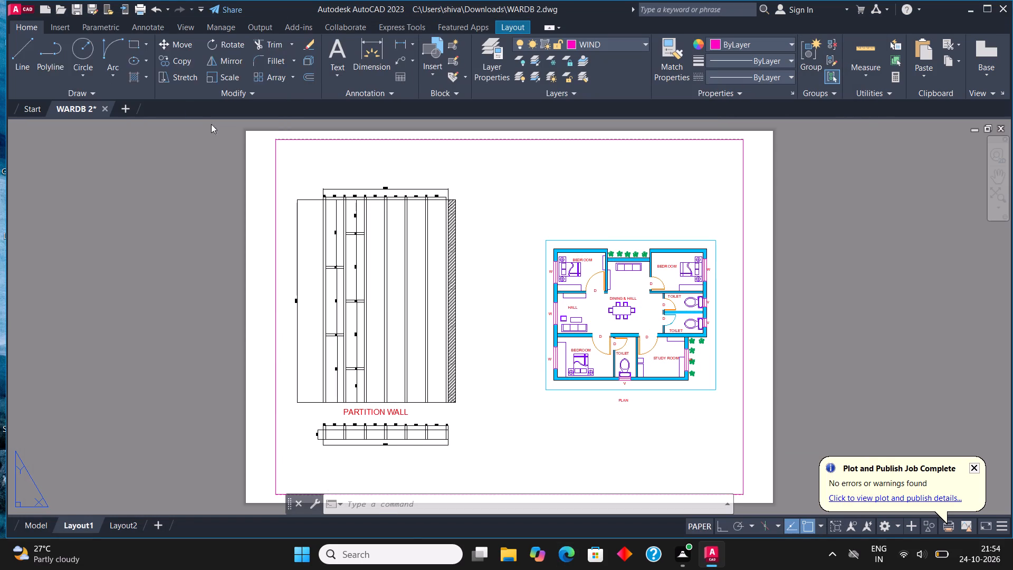
click(704, 396)
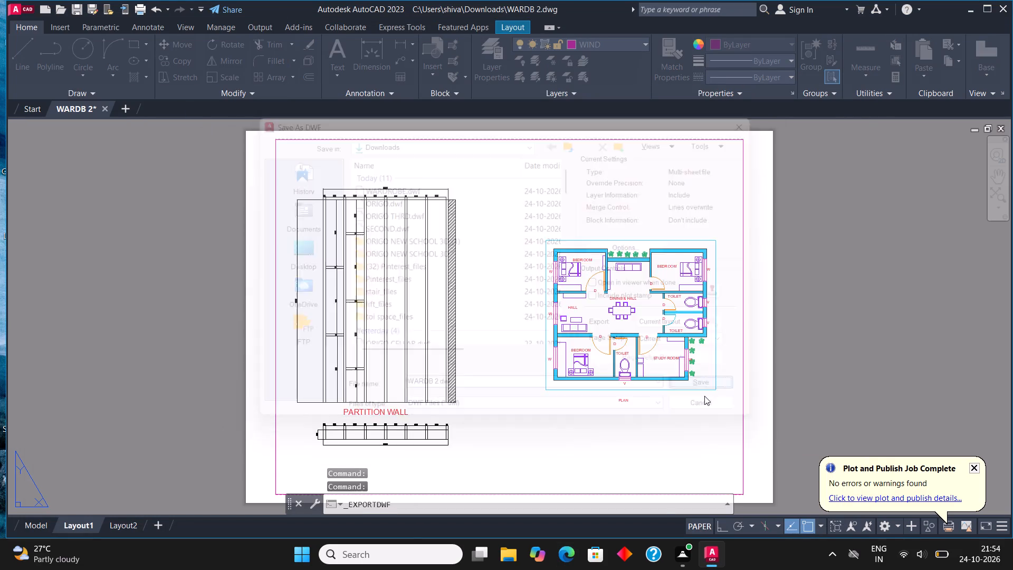